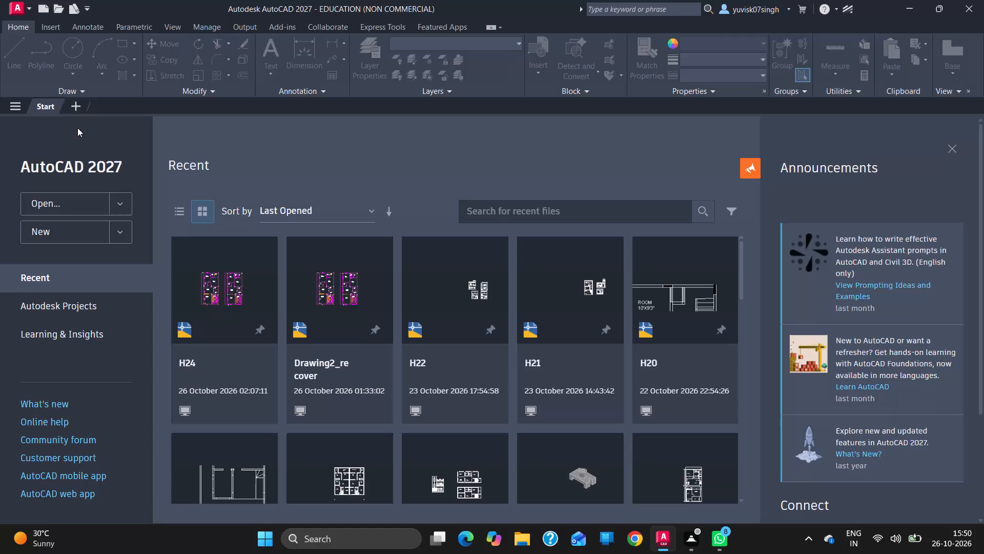
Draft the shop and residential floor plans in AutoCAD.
Create a new blank drawing.
{"action": "left_click", "coordinate": [80, 112]}
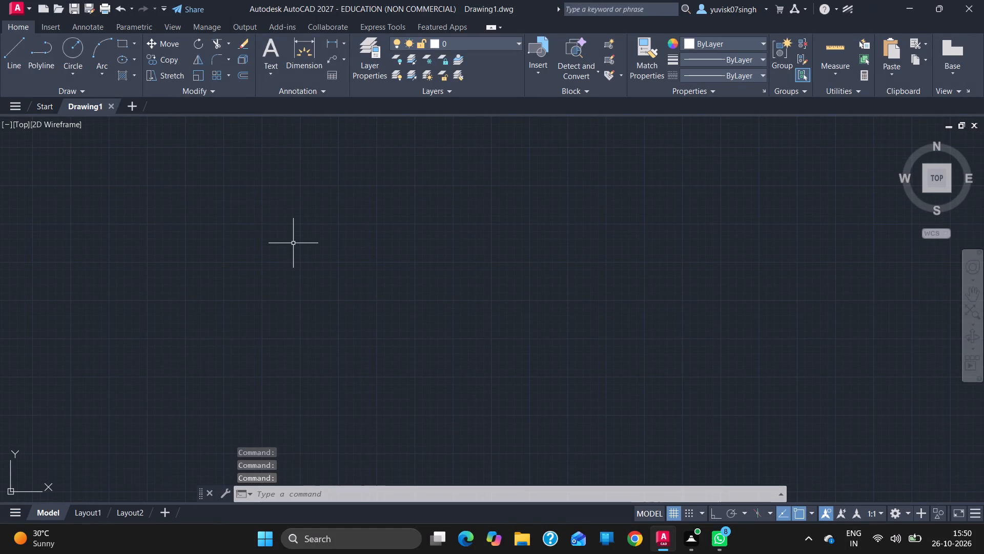
Set the drawing's length unit type to Architectural and accept the unit settings.
{"action": "left_click", "coordinate": [14, 4]}
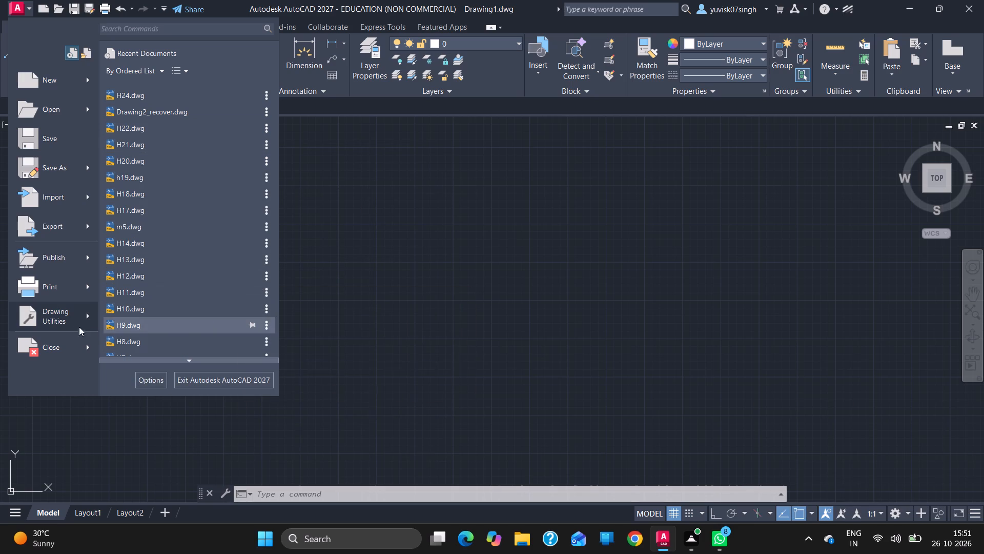
{"action": "left_click", "coordinate": [221, 199]}
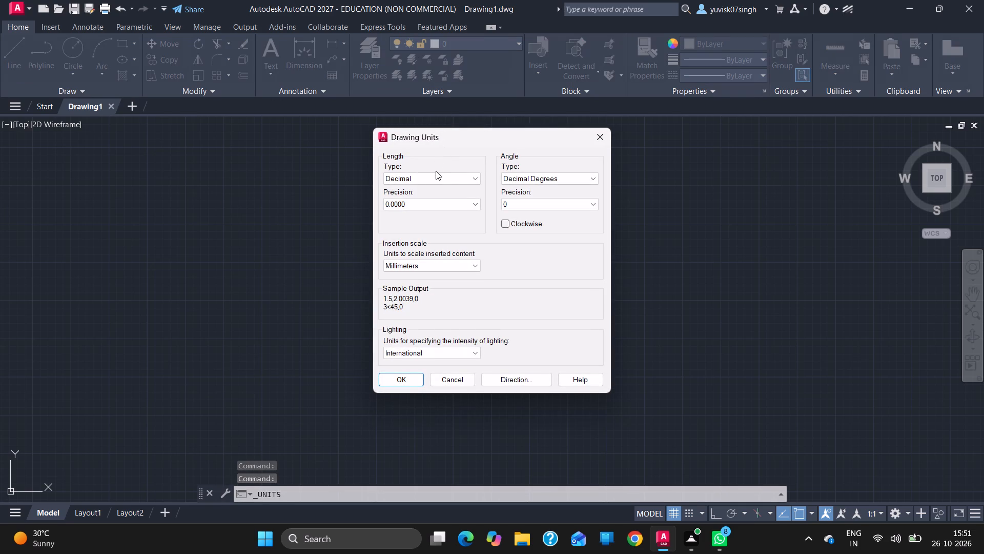
{"action": "left_click", "coordinate": [447, 177]}
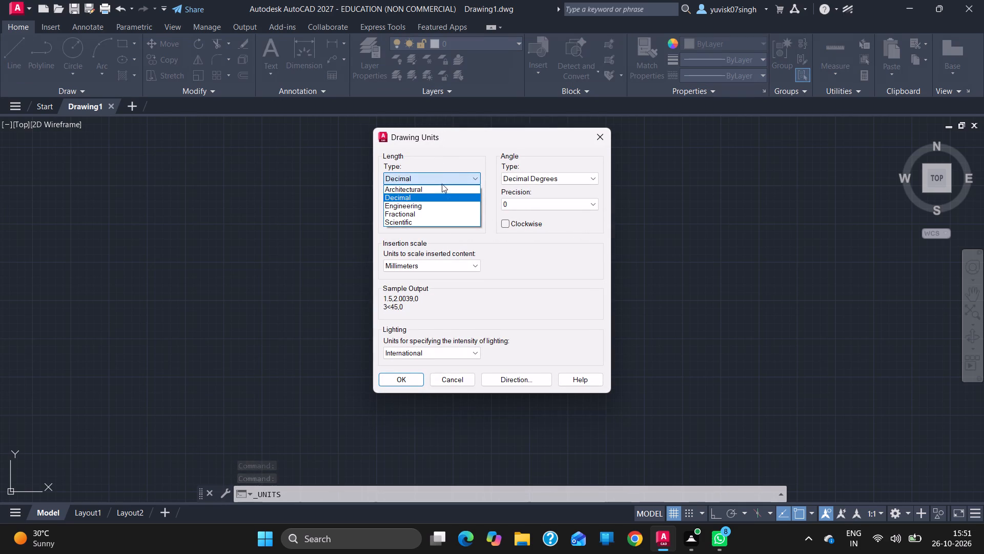
{"action": "left_click", "coordinate": [440, 185]}
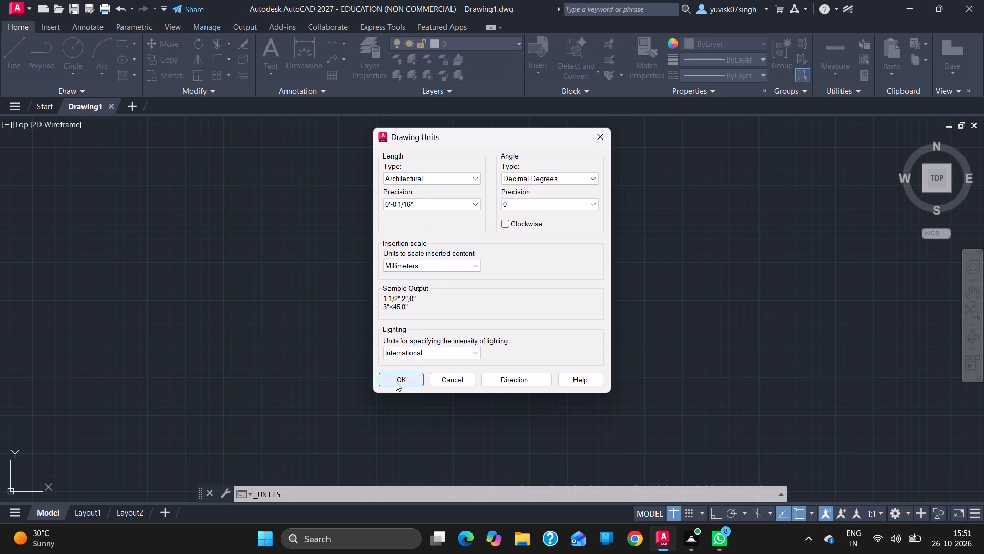
{"action": "left_click", "coordinate": [396, 382]}
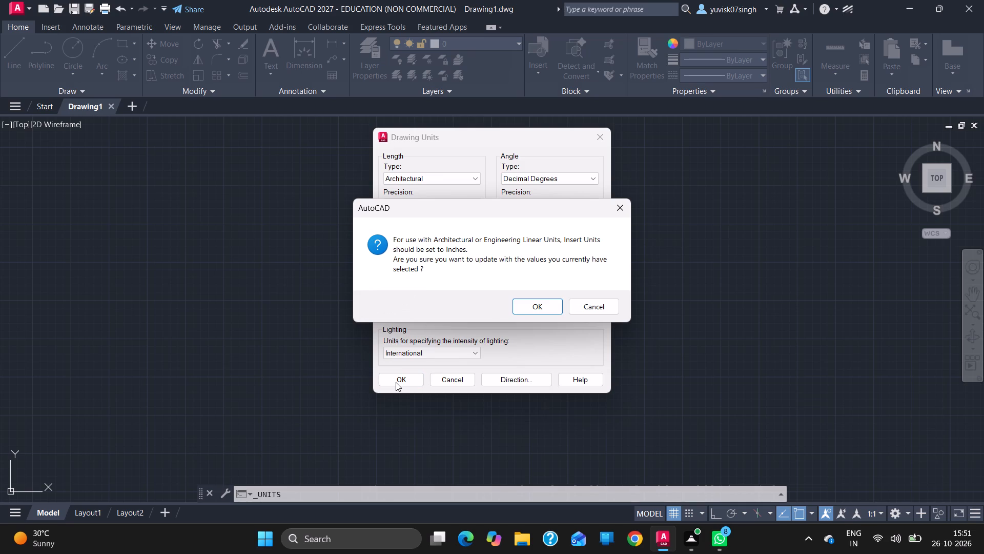
{"action": "left_click", "coordinate": [518, 304]}
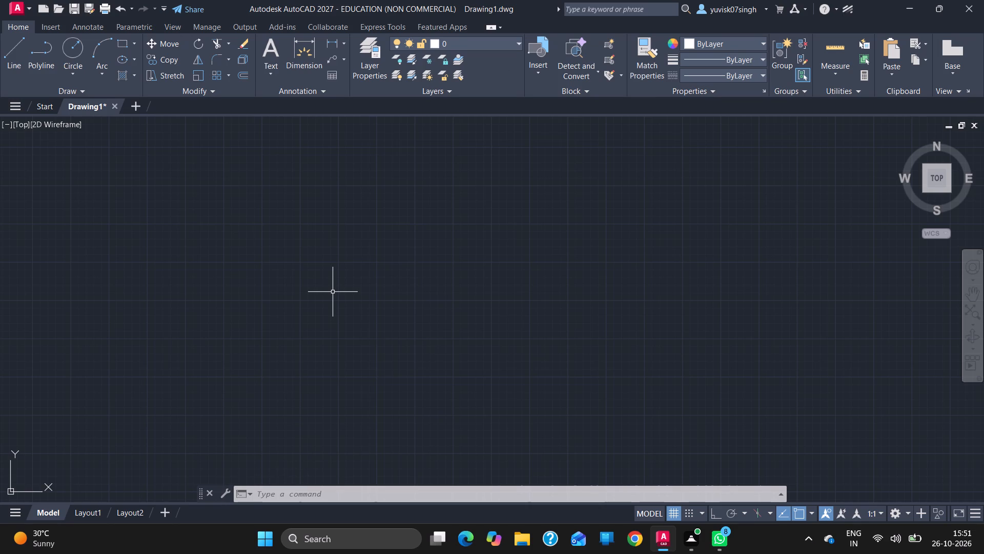
With Ortho on, draw a closed rectangular outline from lines, 27'6" wide and 26' high, in the empty drawing area.
{"action": "left_click", "coordinate": [6, 63]}
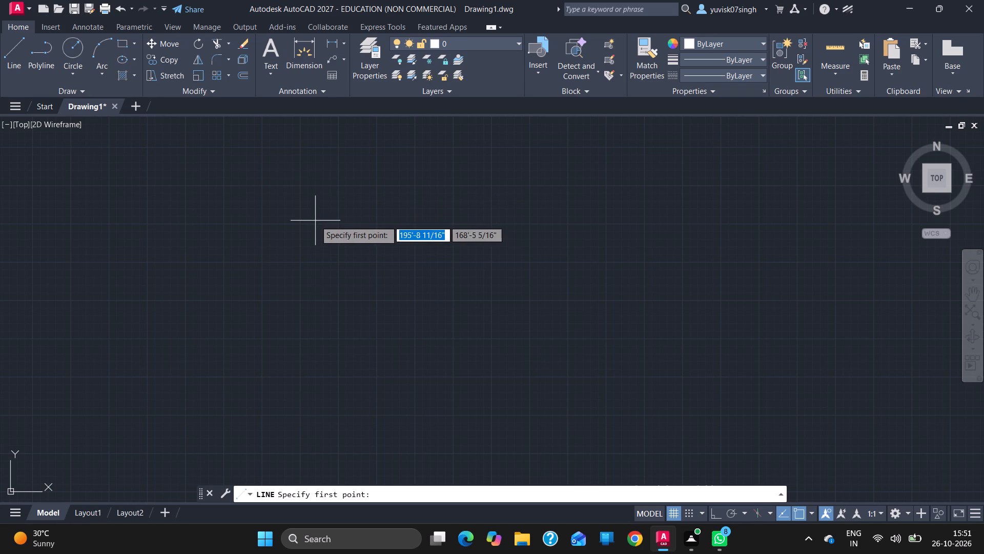
{"action": "left_click_drag", "start_coordinate": [315, 221], "coordinate": [365, 216]}
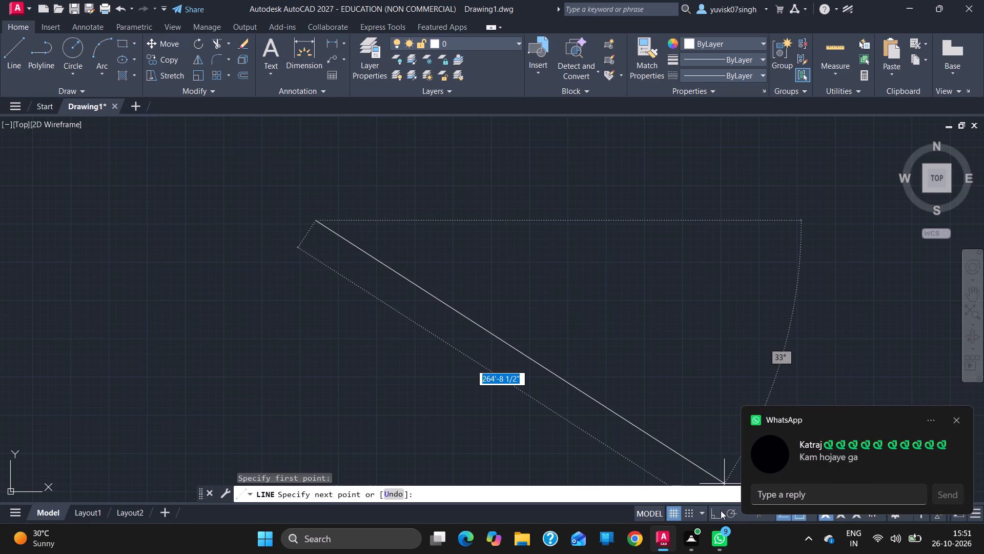
{"action": "left_click", "coordinate": [711, 515]}
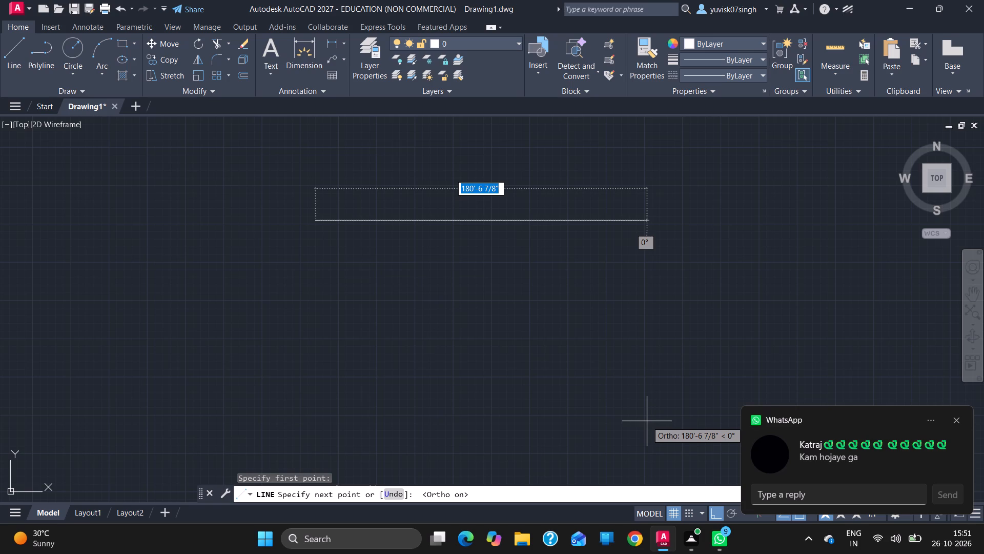
{"action": "key", "text": "2"}
{"action": "key", "text": "7"}
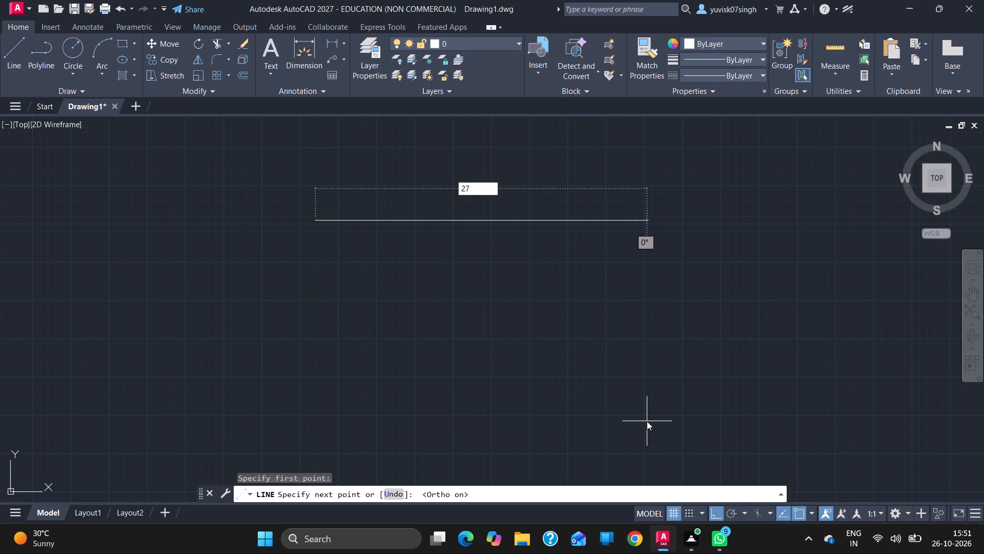
{"action": "type", "text": "'6"}
{"action": "key", "text": "shift+quotedbl"}
{"action": "key", "text": "Return"}
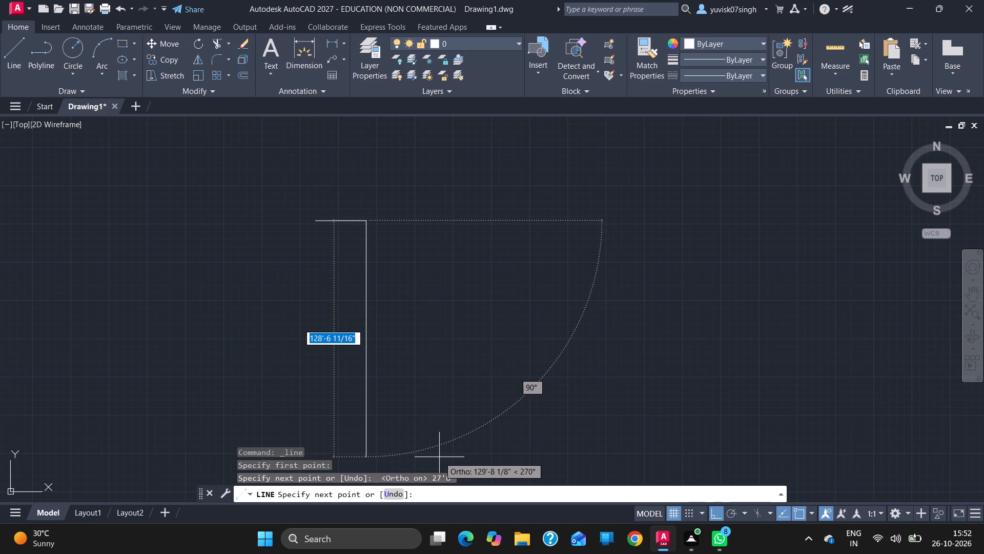
{"action": "key", "text": "2"}
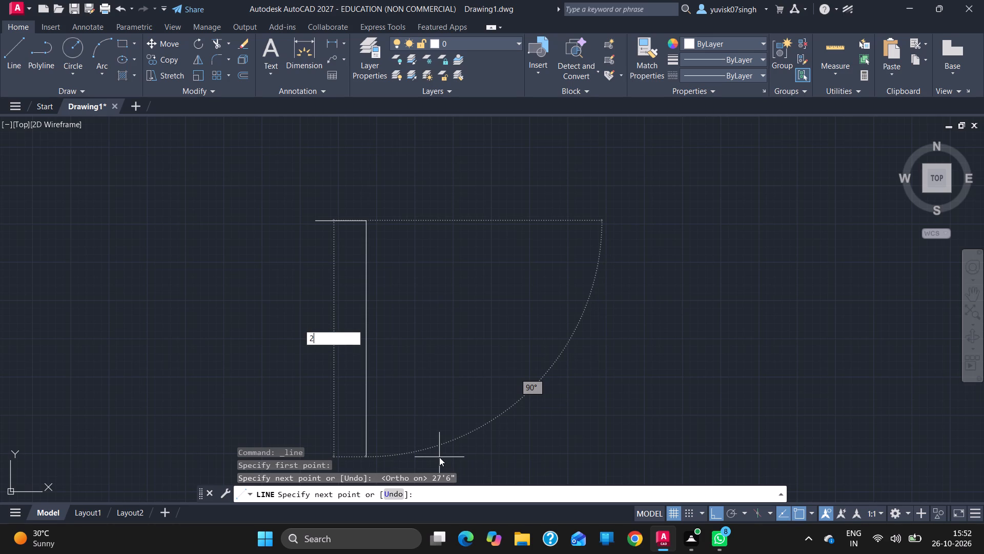
{"action": "type", "text": "6'"}
{"action": "key", "text": "Return"}
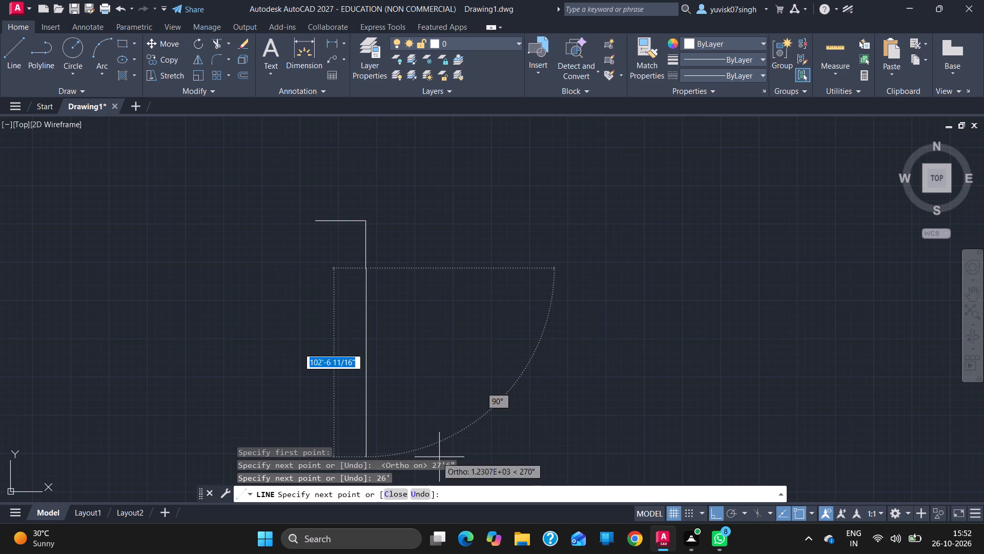
{"action": "key", "text": "2"}
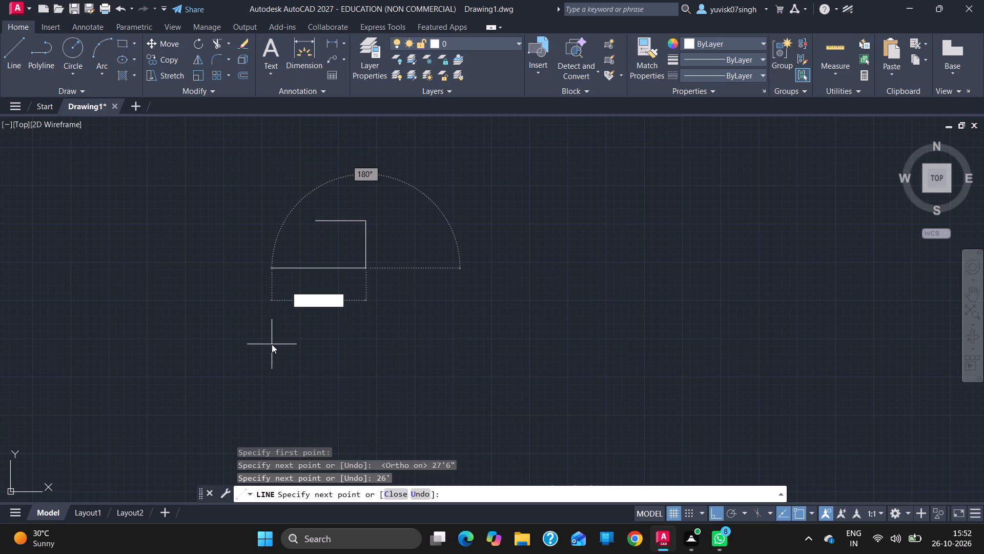
{"action": "type", "text": "7'"}
{"action": "key", "text": "6"}
{"action": "key", "text": "Return"}
{"action": "left_click", "coordinate": [312, 221]}
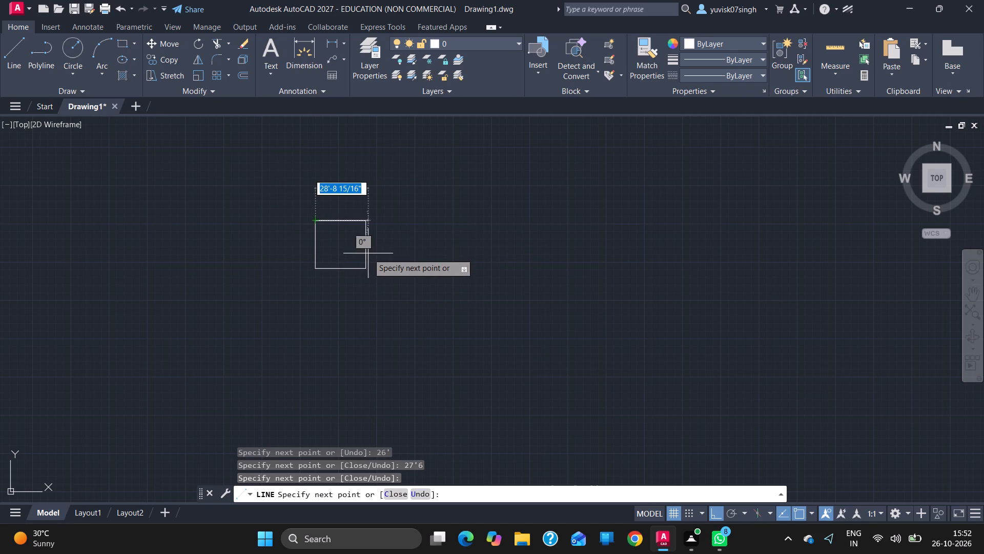
{"action": "key", "text": "Escape"}
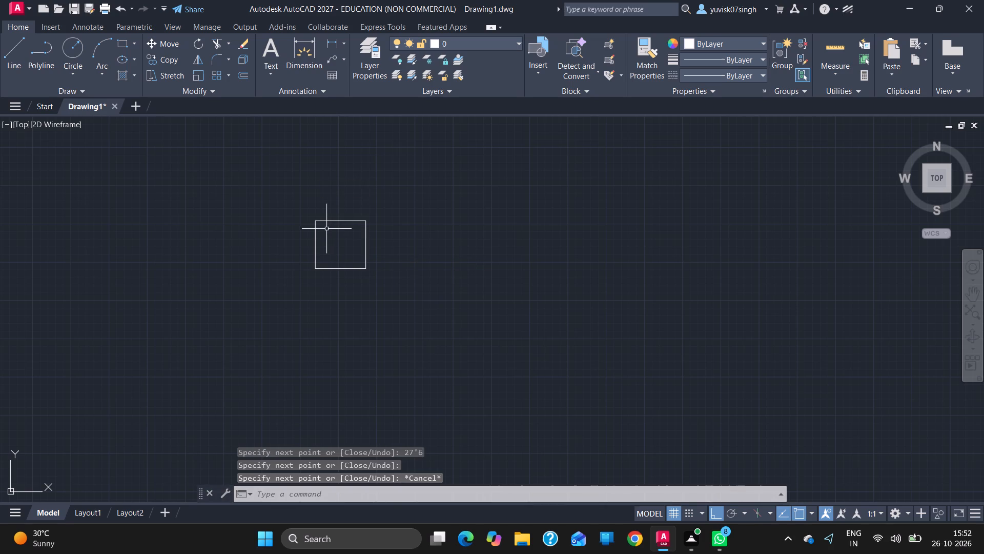
{"action": "scroll", "coordinate": [320, 231], "scroll_direction": "up", "scroll_amount": 3, "text": "ctrl"}
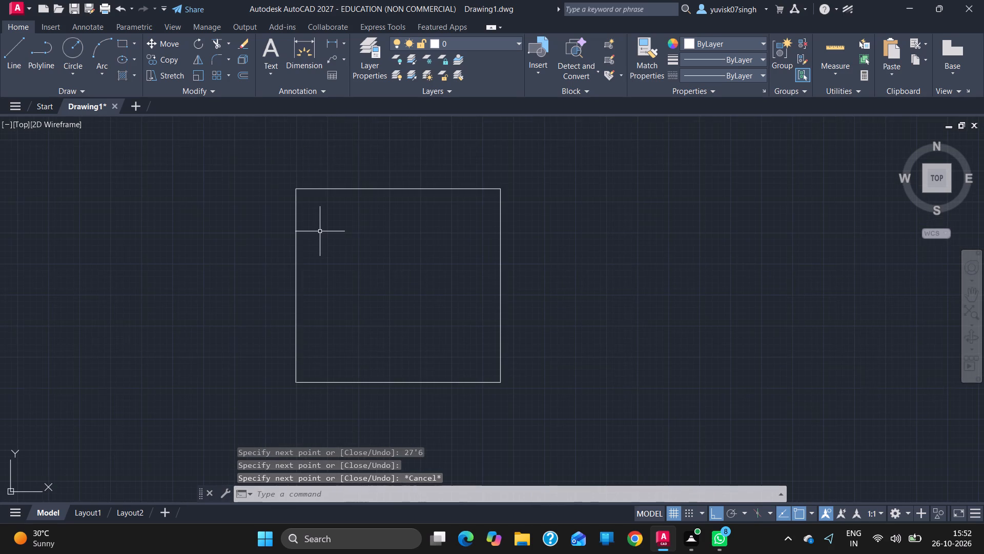
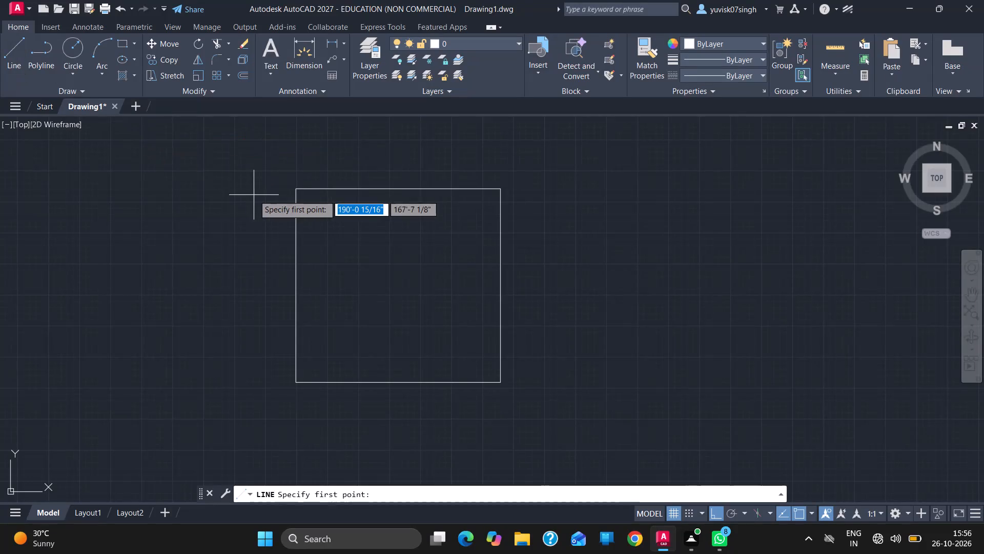
Start a line at the outline's upper-left corner and run it 9" right and 9" down for the wall offset.
{"action": "left_click", "coordinate": [297, 190]}
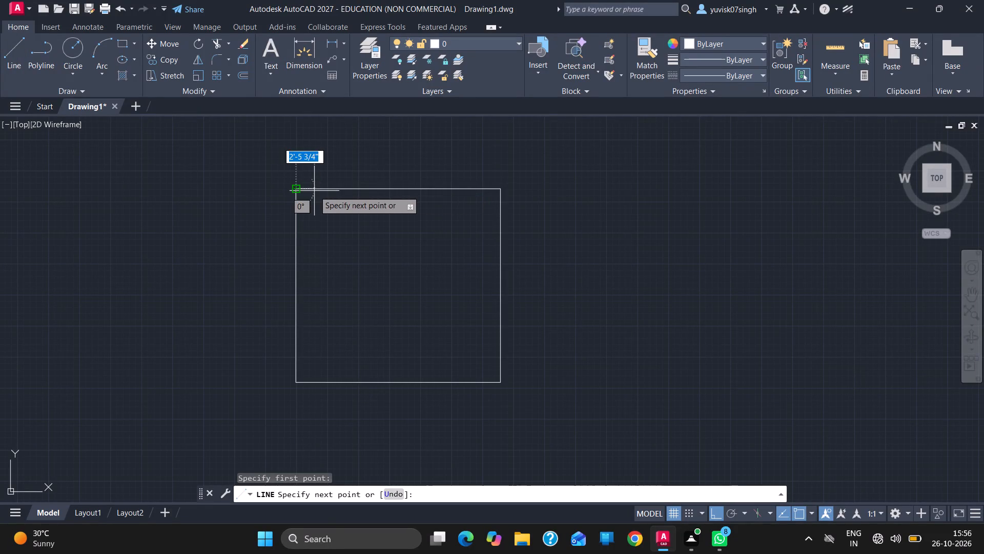
{"action": "key", "text": "9"}
{"action": "key", "text": "Return"}
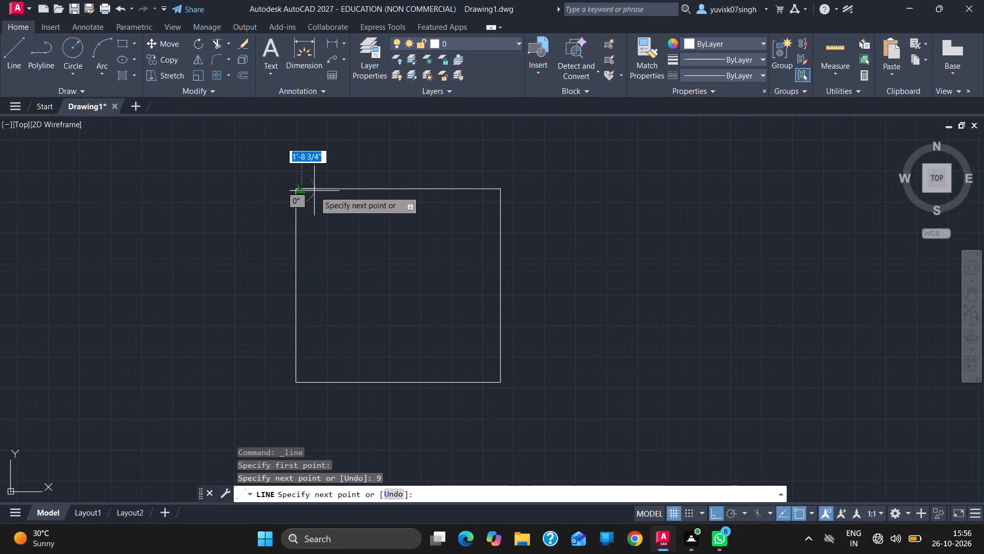
{"action": "key", "text": "9"}
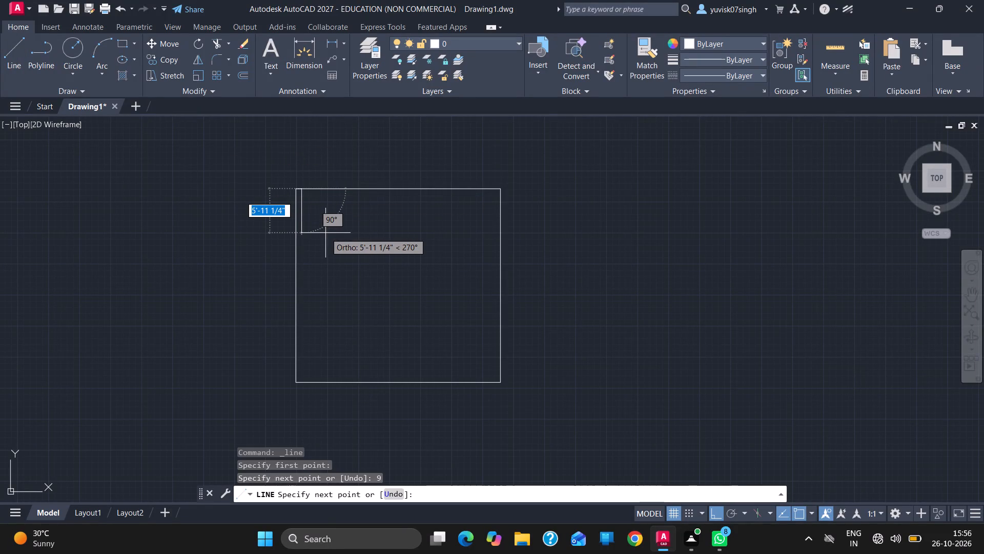
{"action": "key", "text": "Return"}
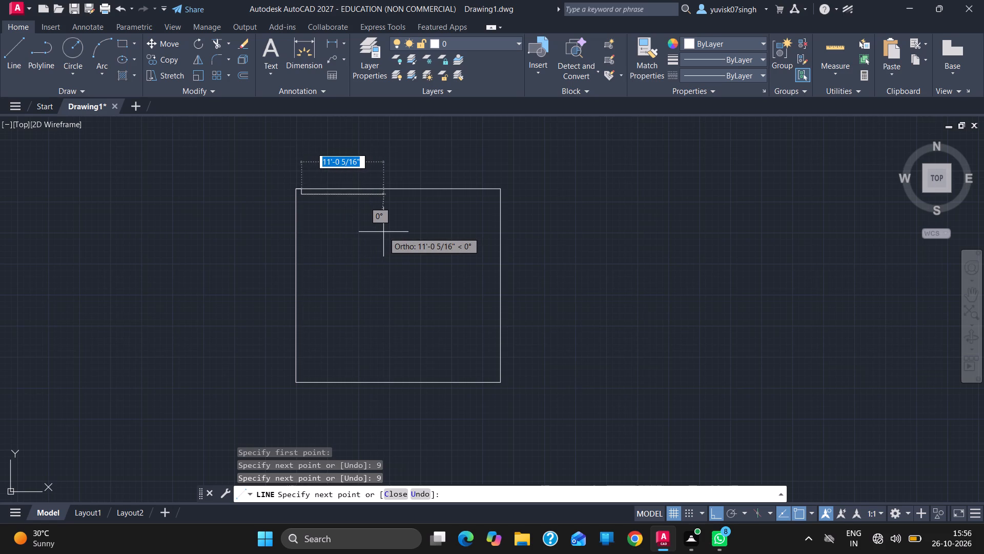
Continue the line with the first room's top edge, 15'7.5" to the right, and its right edge, 11'10.5" down.
{"action": "key", "text": "1"}
{"action": "key", "text": "5"}
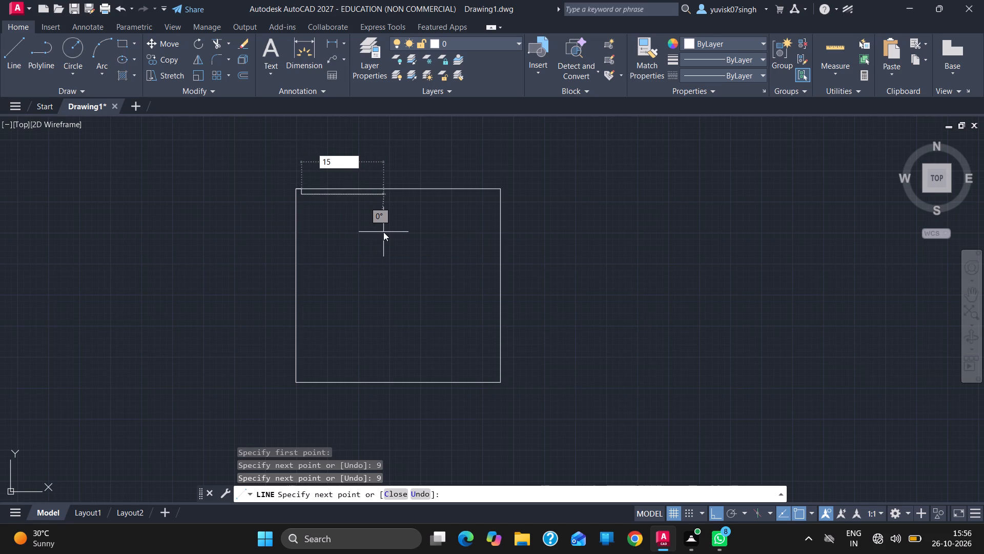
{"action": "key", "text": "apostrophe"}
{"action": "key", "text": "7"}
{"action": "key", "text": "apostrophe"}
{"action": "key", "text": "BackSpace"}
{"action": "key", "text": "period"}
{"action": "key", "text": "5"}
{"action": "key", "text": "Return"}
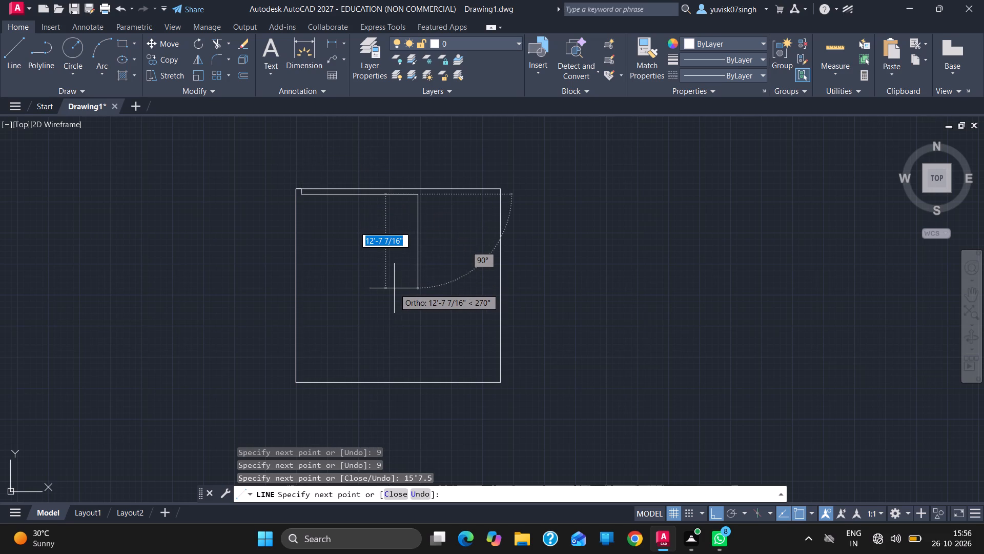
{"action": "type", "text": "11"}
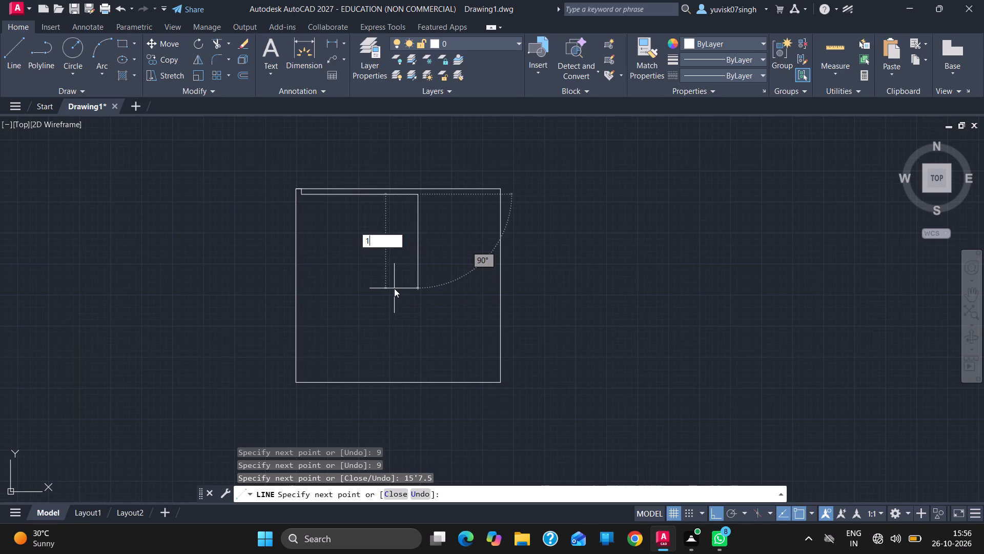
{"action": "key", "text": "apostrophe"}
{"action": "key", "text": "1"}
{"action": "type", "text": "0."}
{"action": "key", "text": "5"}
{"action": "key", "text": "Return"}
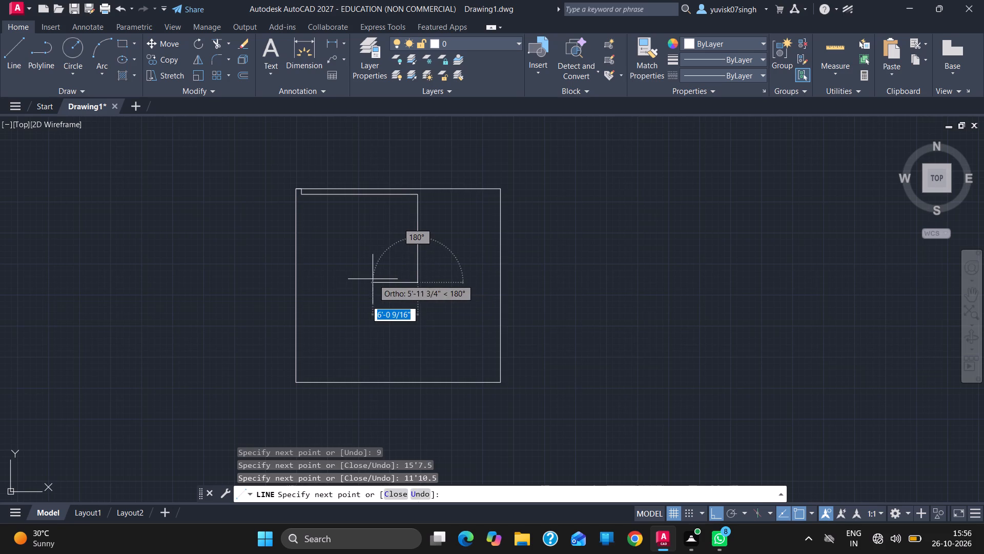
Draw the first room's bottom edge 15'7.5" to the left and close the room at its upper-left corner.
{"action": "key", "text": "1"}
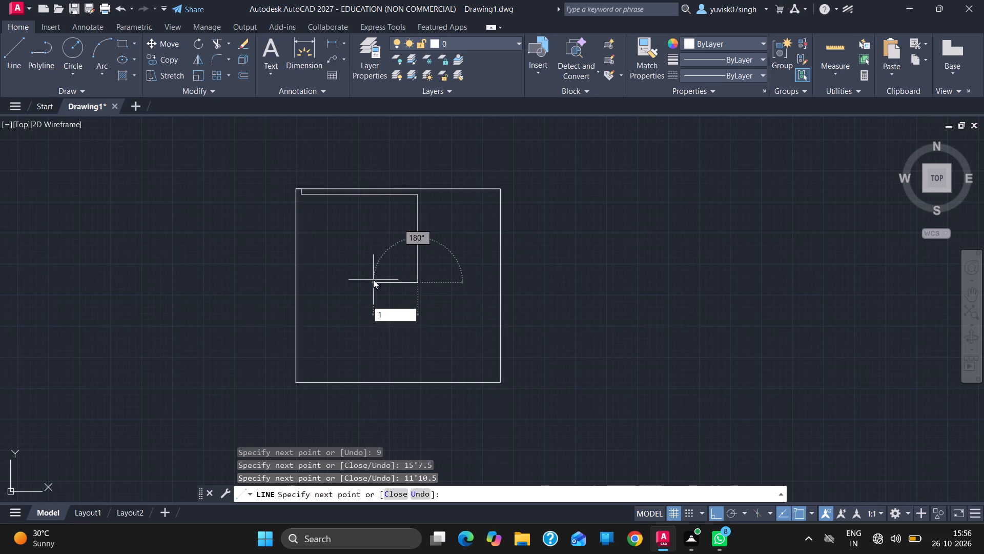
{"action": "key", "text": "5"}
{"action": "key", "text": "apostrophe"}
{"action": "key", "text": "7"}
{"action": "key", "text": "period"}
{"action": "key", "text": "5"}
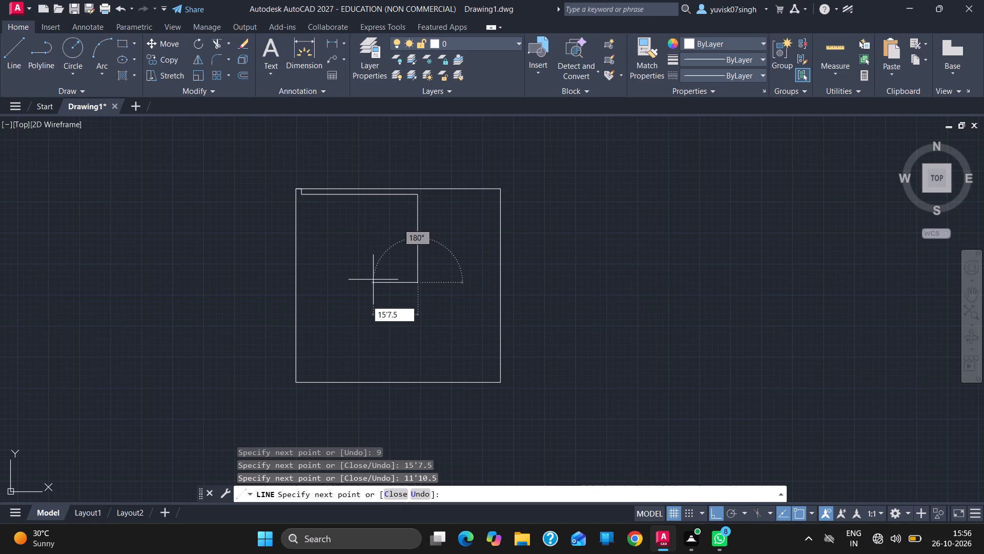
{"action": "key", "text": "Return"}
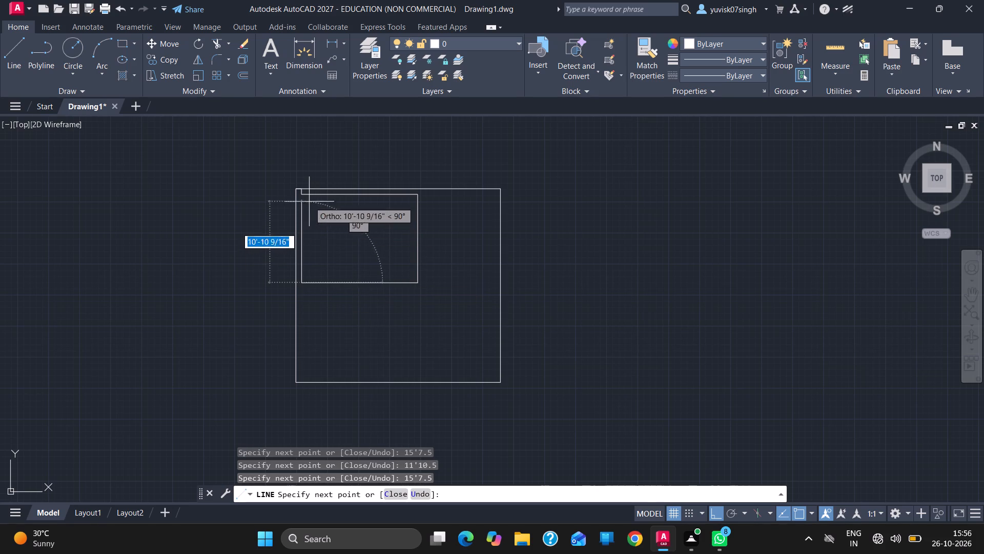
{"action": "left_click", "coordinate": [302, 195]}
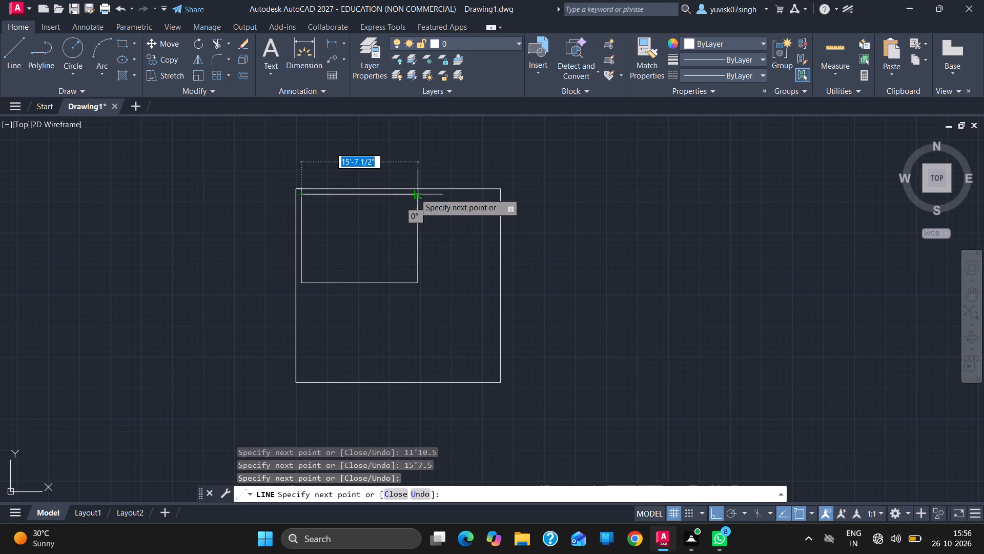
Run the line back along the first room's top edge to its upper-right corner and 9" further right for the partition wall.
{"action": "left_click_drag", "start_coordinate": [415, 193], "coordinate": [435, 193]}
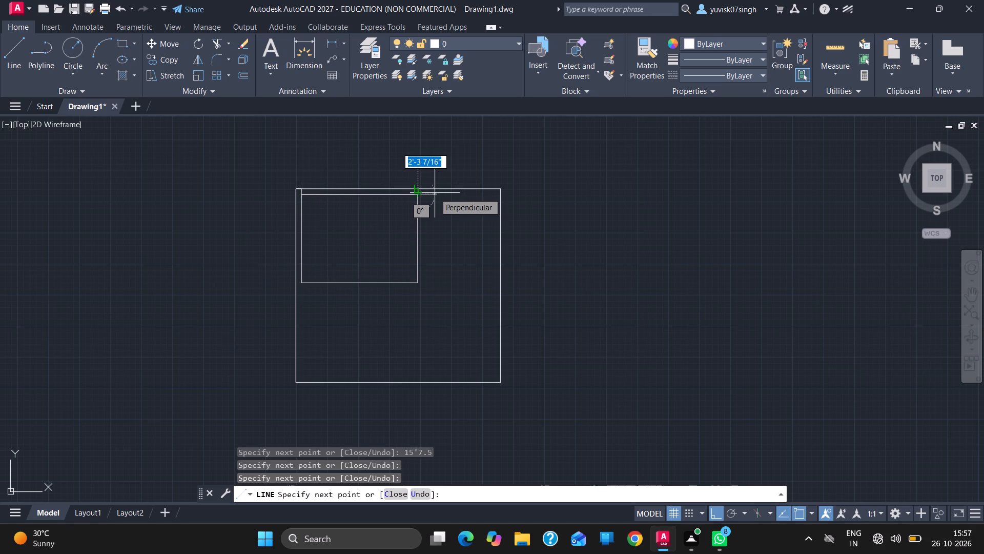
{"action": "key", "text": "9"}
{"action": "key", "text": "Return"}
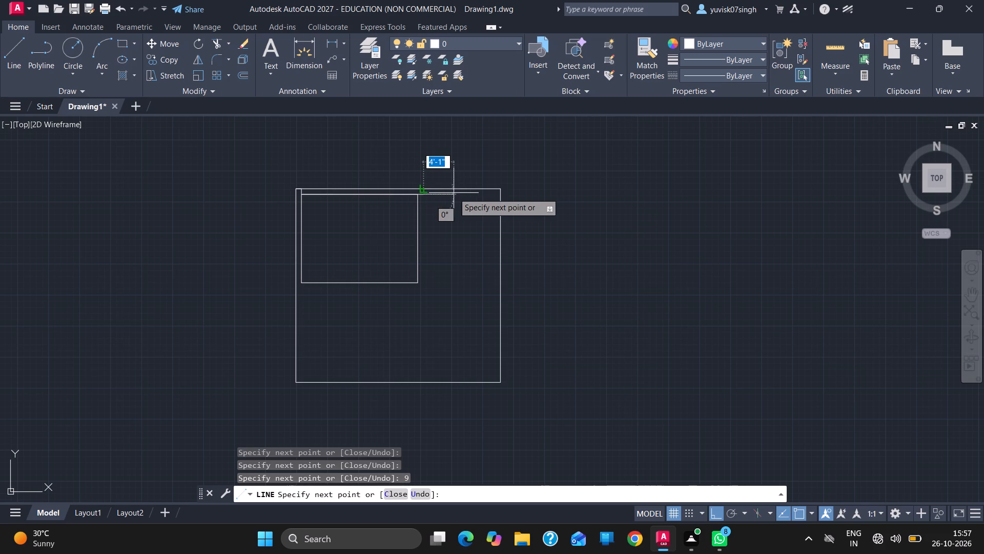
Continue the line with the second room's top edge, 9'7.5" to the right, and its right edge, 7'2.5" down.
{"action": "key", "text": "9"}
{"action": "key", "text": "apostrophe"}
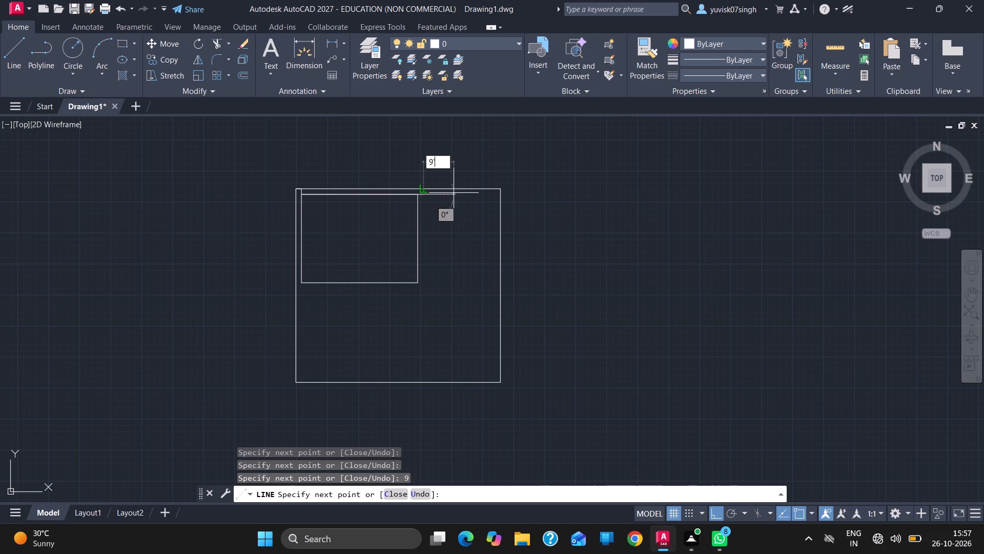
{"action": "key", "text": "7"}
{"action": "key", "text": "period"}
{"action": "key", "text": "5"}
{"action": "key", "text": "Return"}
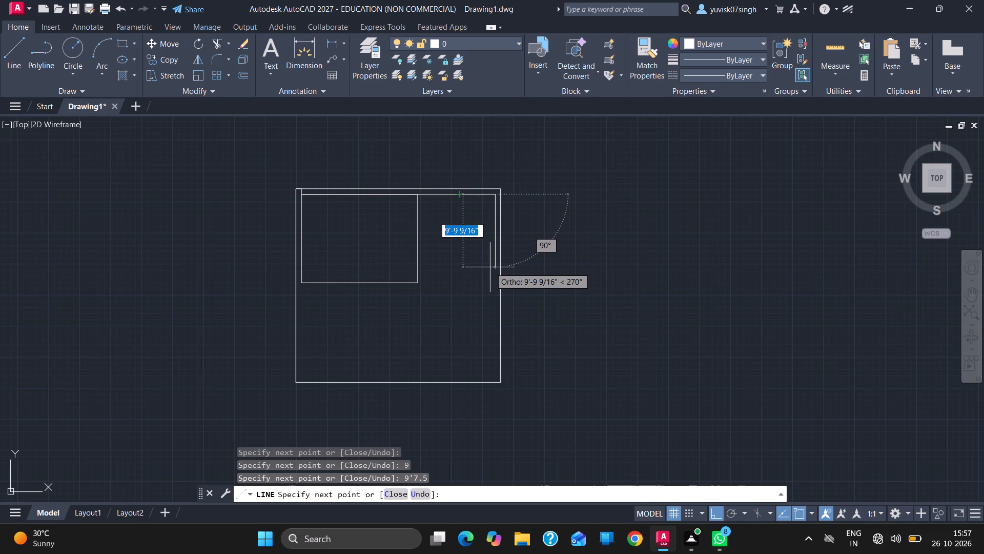
{"action": "key", "text": "7"}
{"action": "key", "text": "apostrophe"}
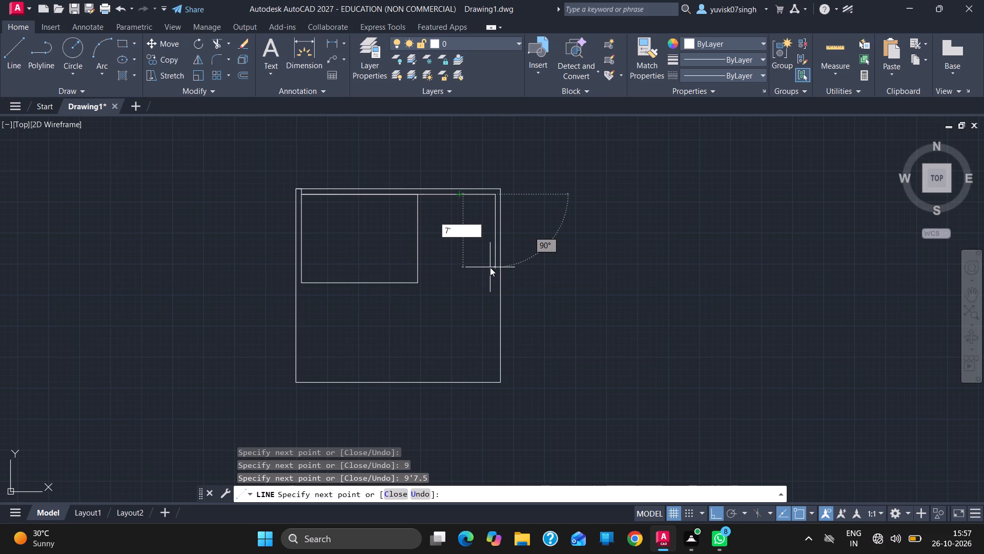
{"action": "key", "text": "2"}
{"action": "key", "text": "period"}
{"action": "key", "text": "5"}
{"action": "key", "text": "Return"}
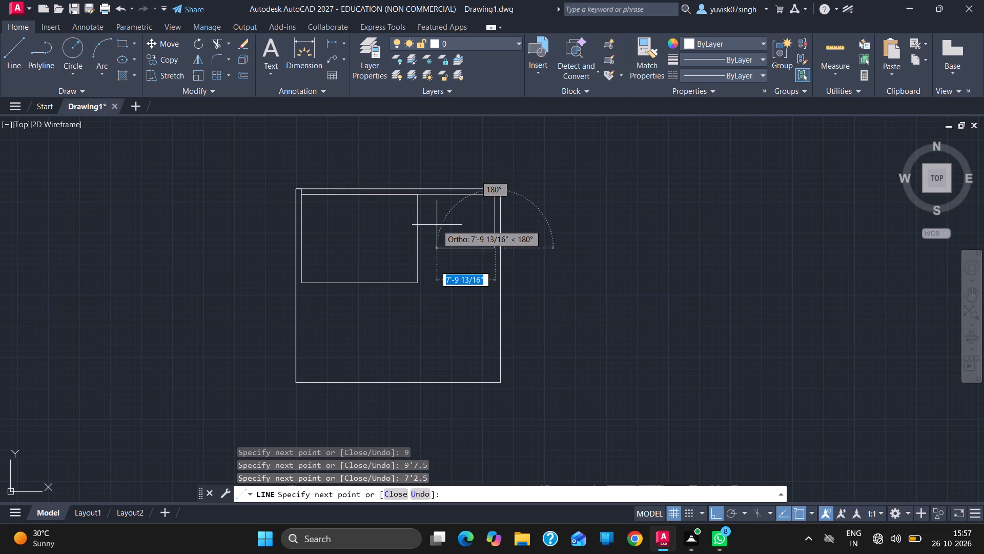
Draw the second room's bottom edge 9'7.5" to the left and close the room at its upper-left corner.
{"action": "key", "text": "9"}
{"action": "key", "text": "apostrophe"}
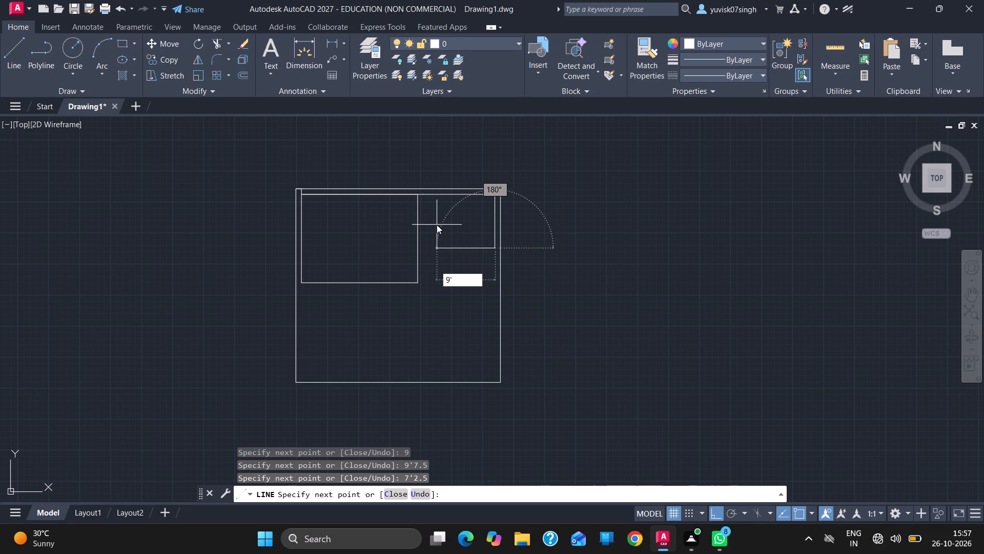
{"action": "key", "text": "7"}
{"action": "key", "text": "period"}
{"action": "key", "text": "5"}
{"action": "key", "text": "Return"}
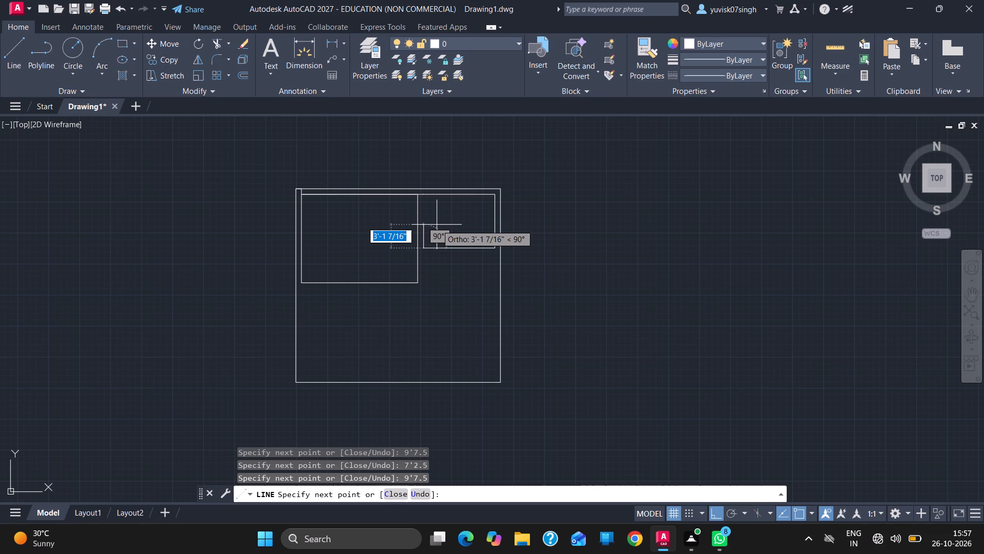
{"action": "left_click", "coordinate": [423, 196]}
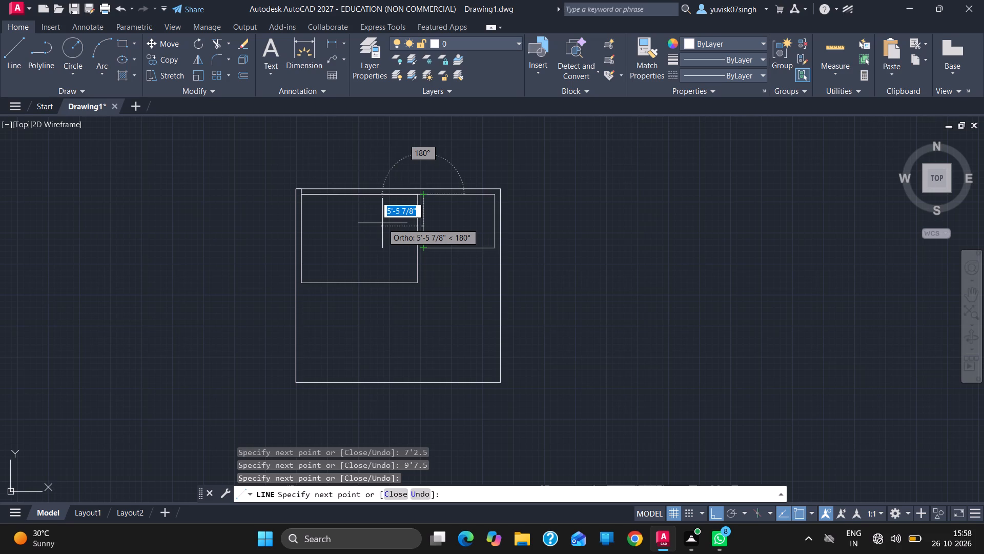
Run the line back down the second room's left edge, extend it straight down to the outline's bottom edge, and end it.
{"action": "left_click", "coordinate": [423, 249]}
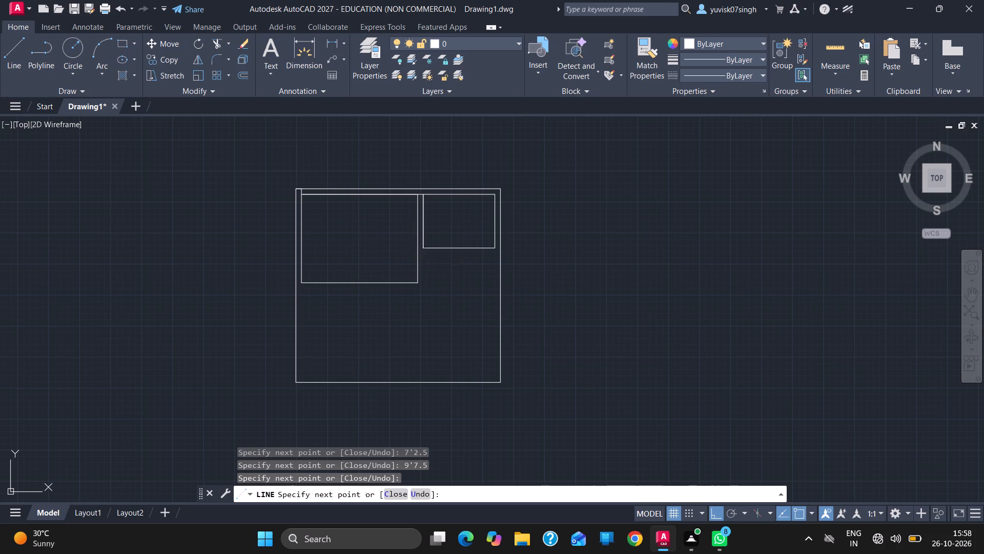
{"action": "left_click", "coordinate": [421, 382]}
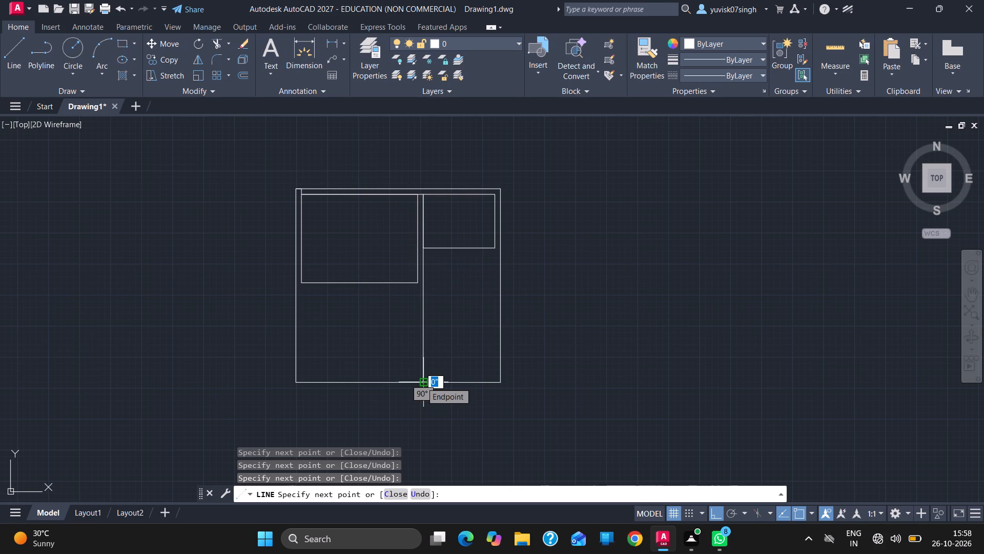
{"action": "key", "text": "Escape"}
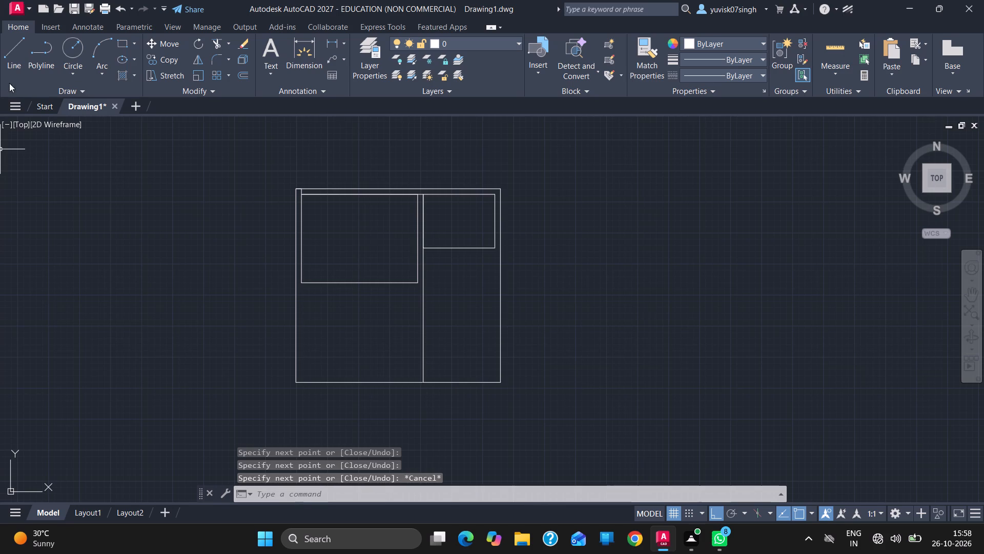
Draw a separate vertical line from the second room's lower-right corner down to the outline's bottom edge.
{"action": "left_click", "coordinate": [10, 65]}
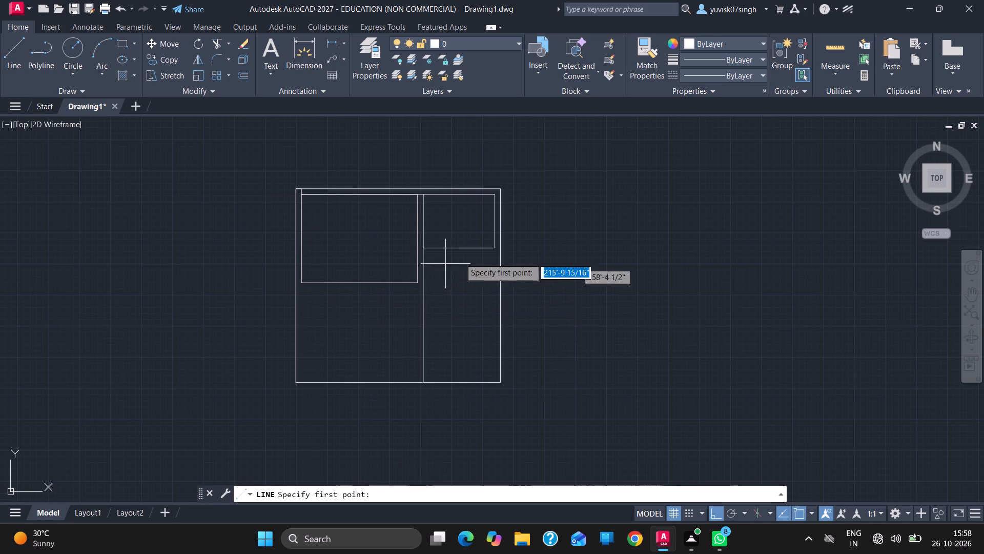
{"action": "left_click", "coordinate": [494, 248]}
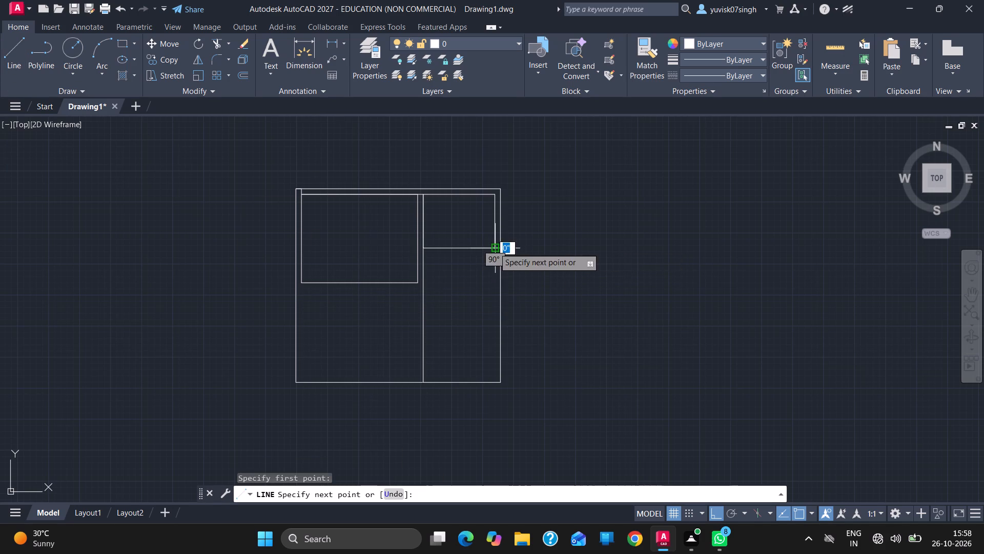
{"action": "left_click", "coordinate": [495, 383]}
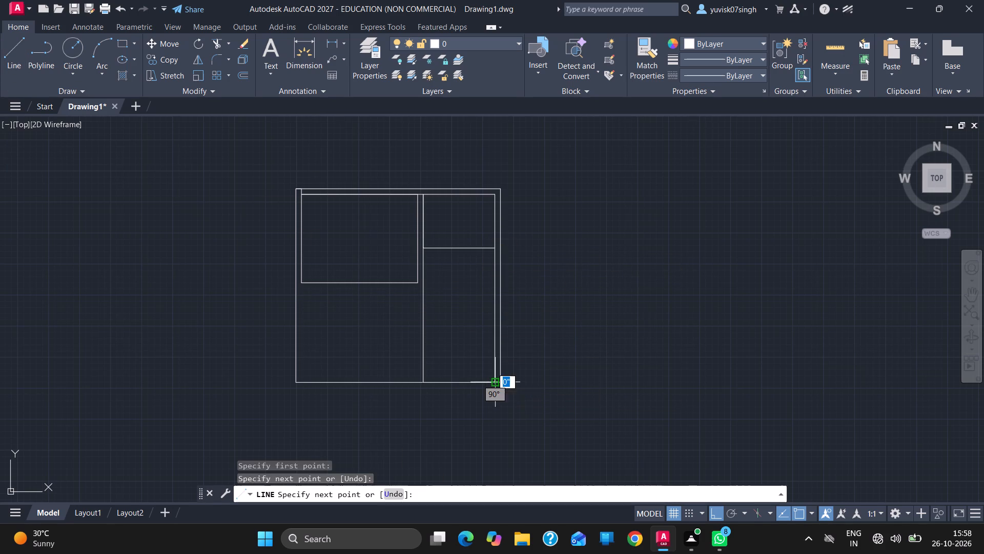
{"action": "key", "text": "Escape"}
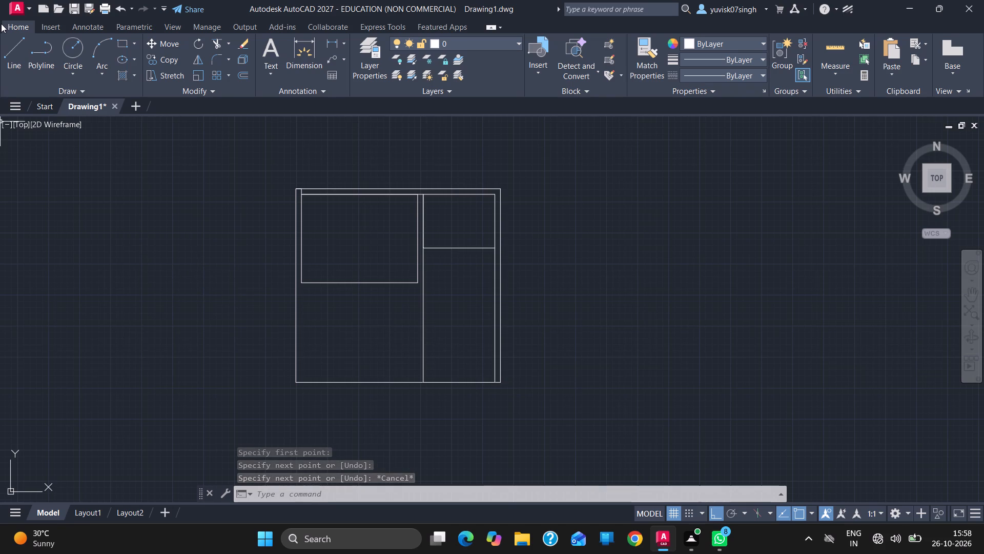
Start a line where the partition meets the outline's bottom edge and run it 9" left and 9" up for the wall offset.
{"action": "left_click", "coordinate": [7, 38]}
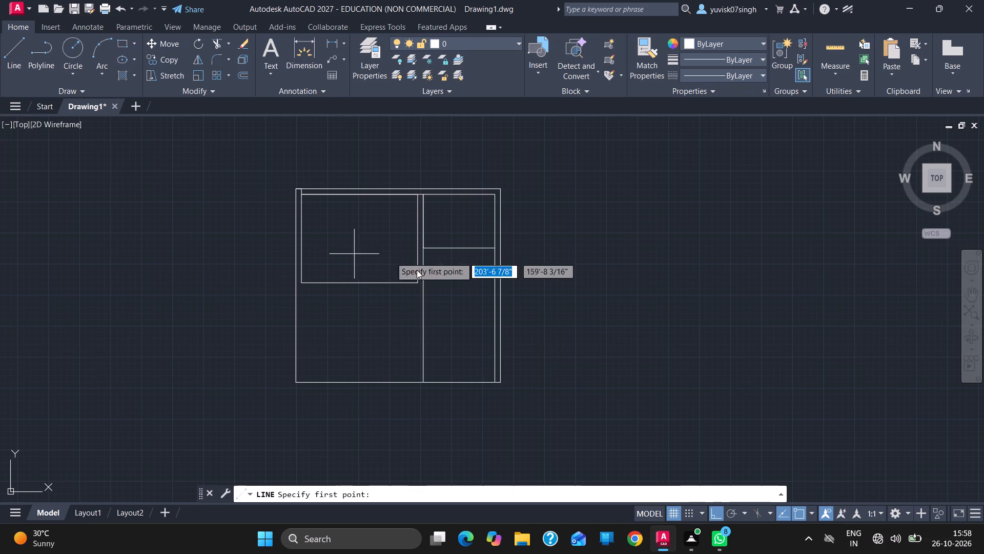
{"action": "left_click", "coordinate": [426, 381]}
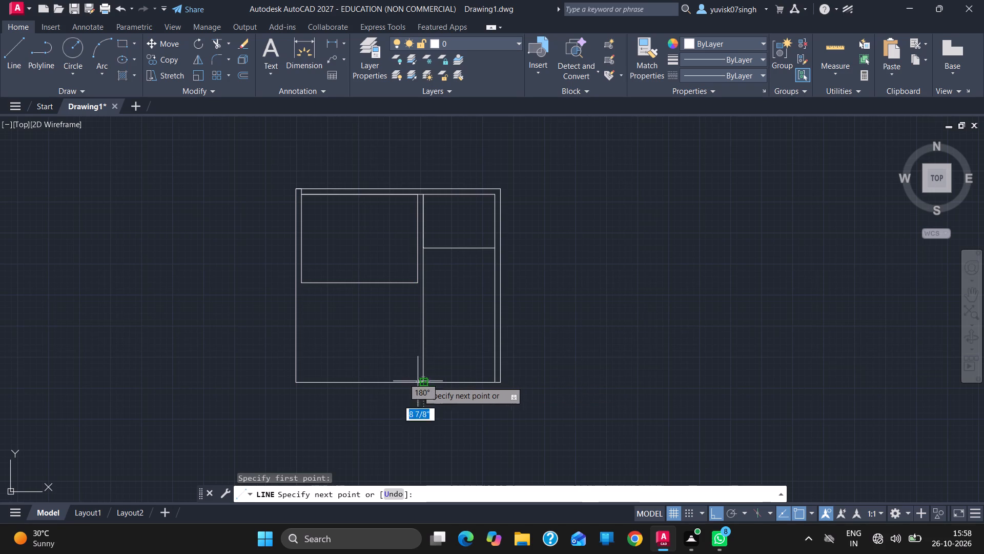
{"action": "key", "text": "9"}
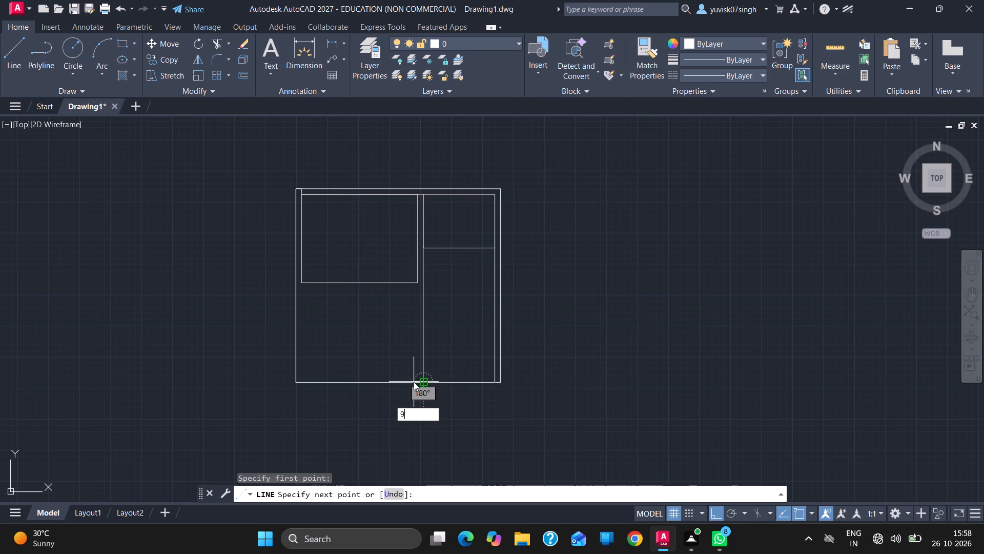
{"action": "key", "text": "Return"}
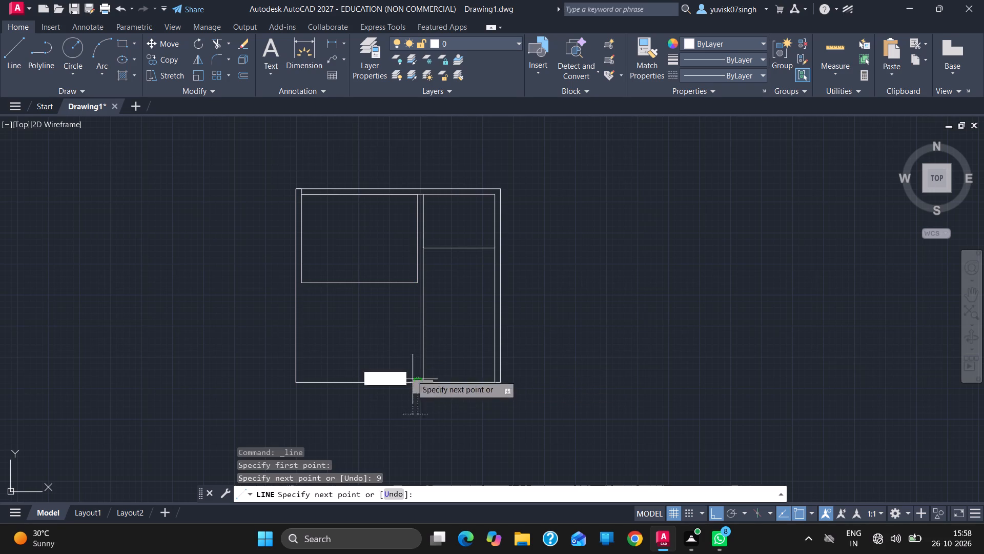
{"action": "key", "text": "9"}
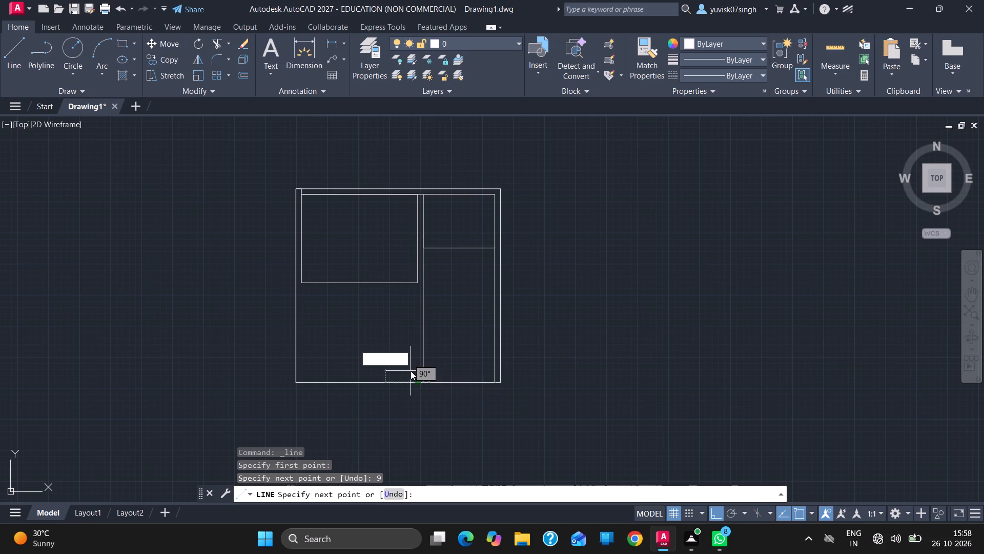
{"action": "key", "text": "Return"}
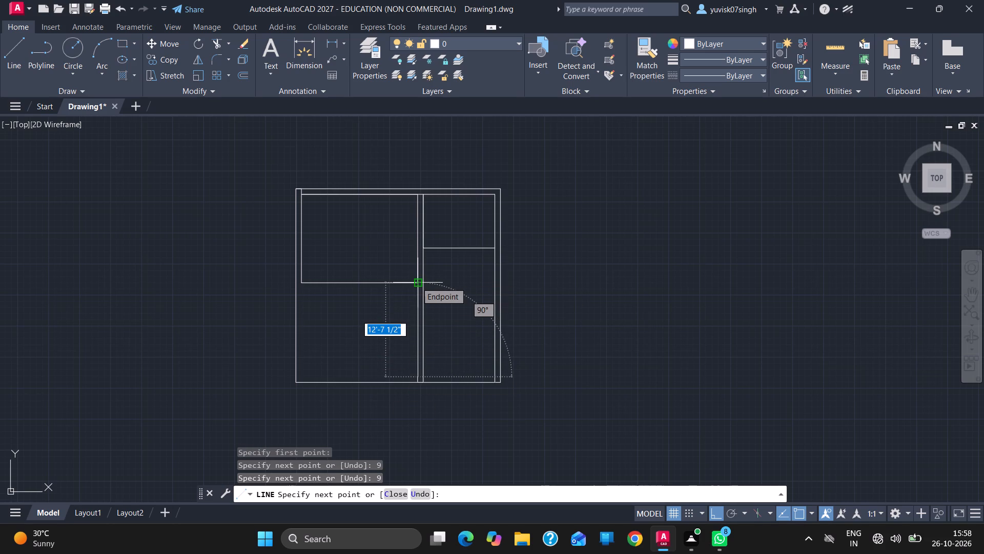
Continue the line 11'10.5" up for the lower-left room's right edge and 15'7.5" to the left for its top edge.
{"action": "type", "text": "11"}
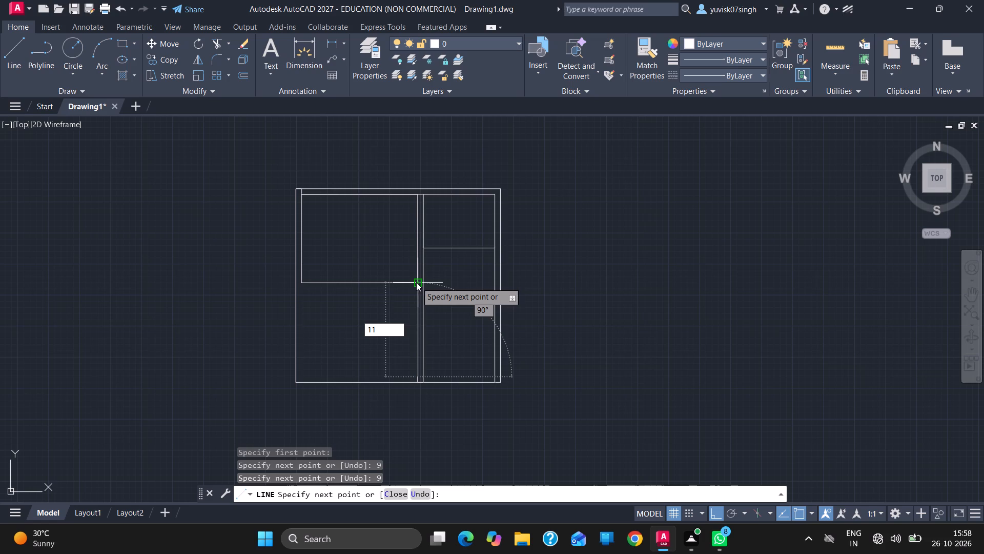
{"action": "key", "text": "apostrophe"}
{"action": "key", "text": "1"}
{"action": "key", "text": "0"}
{"action": "key", "text": "period"}
{"action": "key", "text": "5"}
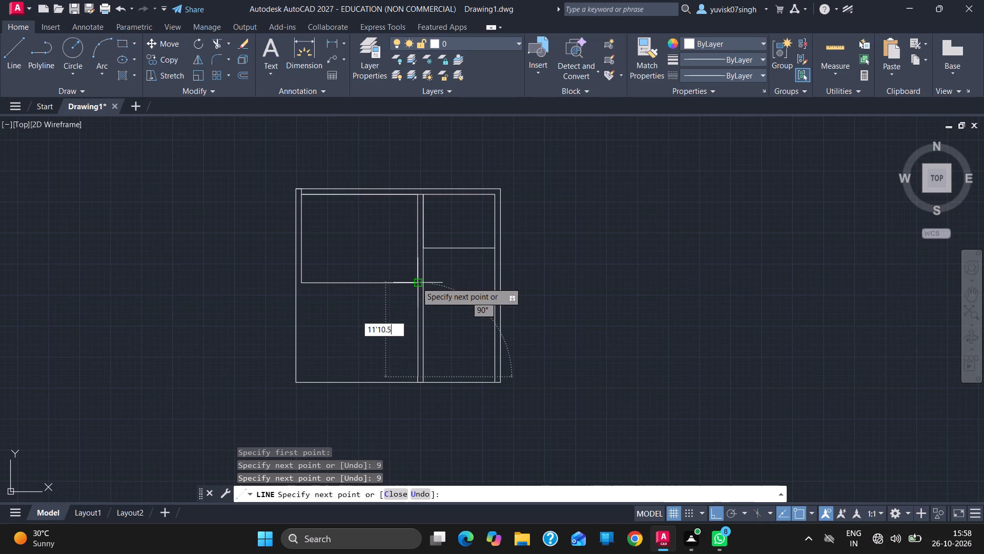
{"action": "key", "text": "Return"}
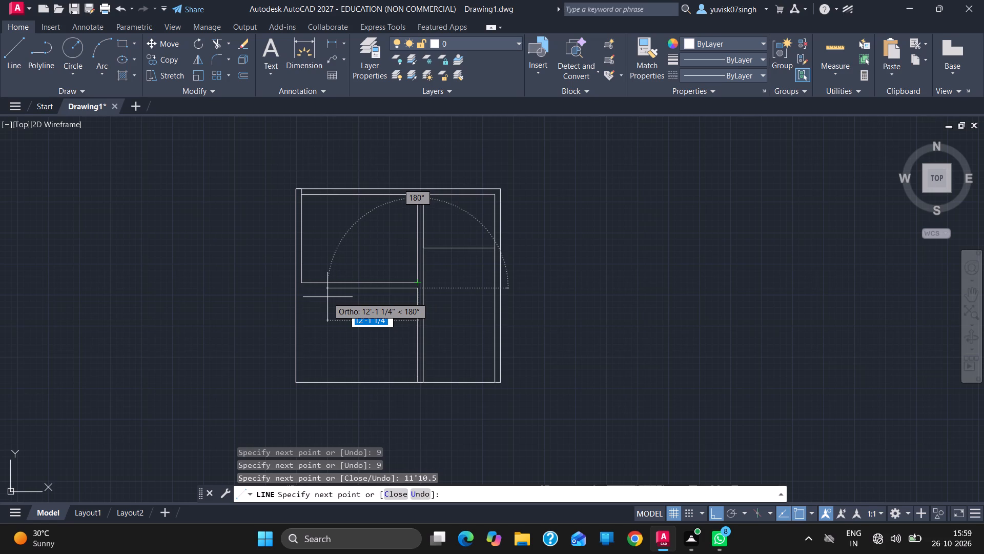
{"action": "type", "text": "15"}
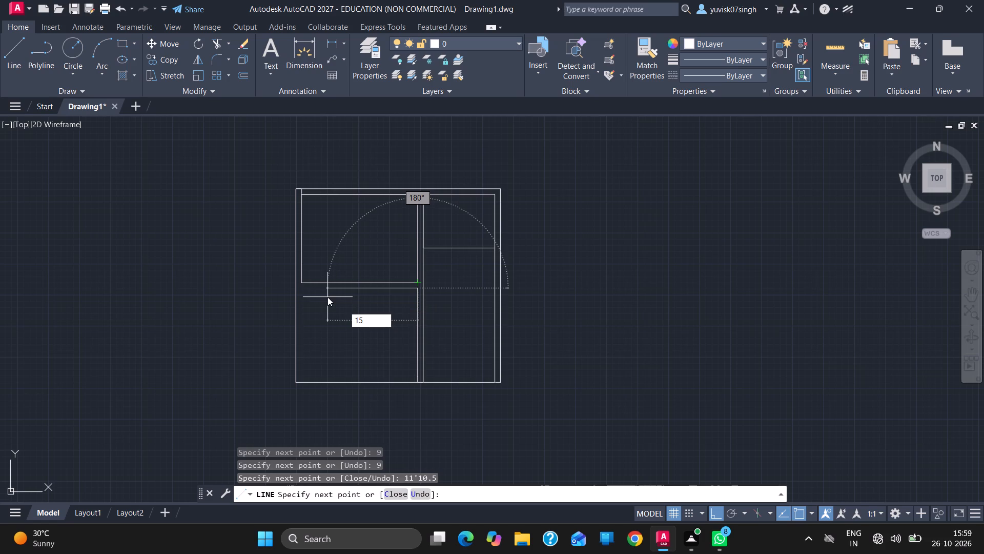
{"action": "key", "text": "apostrophe"}
{"action": "key", "text": "7"}
{"action": "key", "text": "period"}
{"action": "key", "text": "5"}
{"action": "key", "text": "Return"}
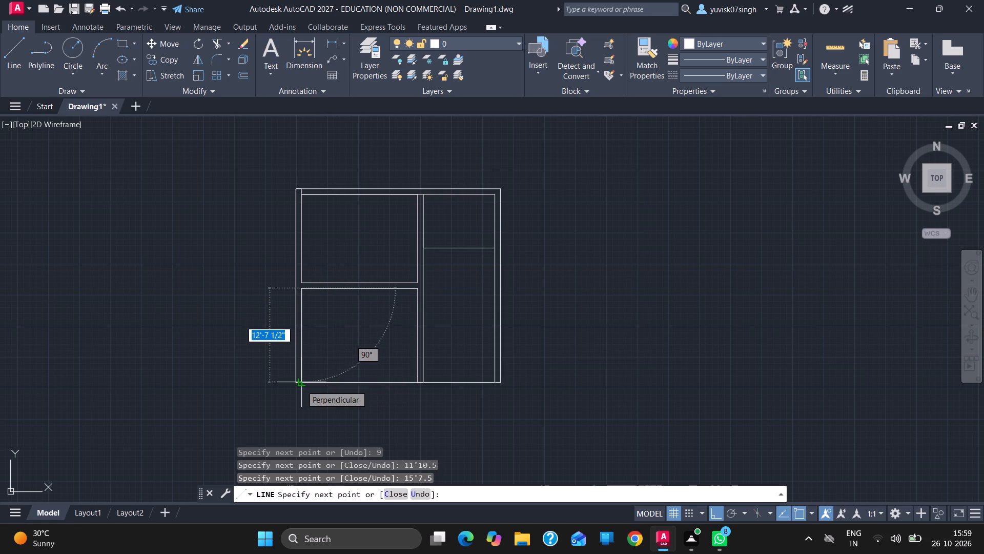
Draw the lower-left room's left edge 11'10.5" down, close the bottom edge at its lower-right corner, and end the line.
{"action": "type", "text": "11"}
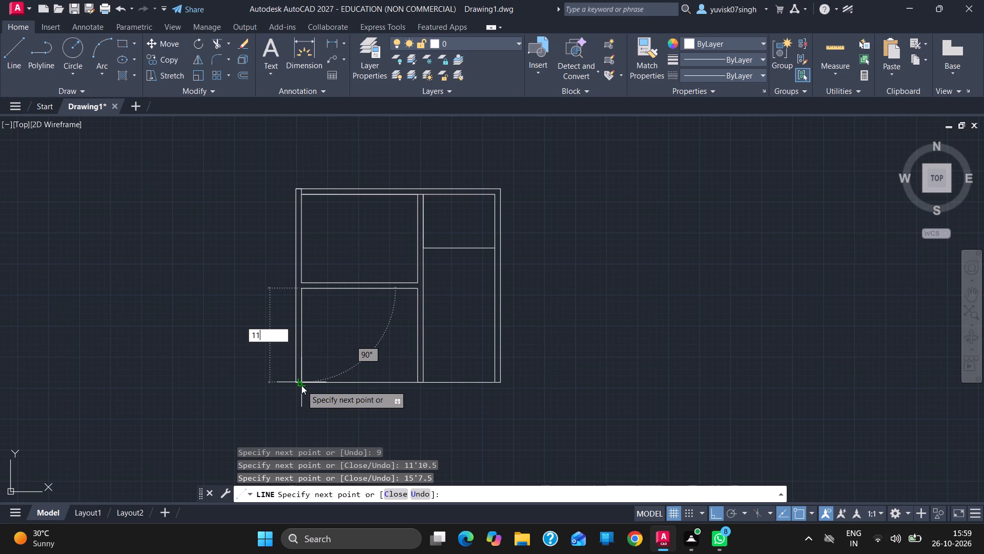
{"action": "key", "text": "apostrophe"}
{"action": "key", "text": "1"}
{"action": "key", "text": "0"}
{"action": "key", "text": "period"}
{"action": "key", "text": "5"}
{"action": "key", "text": "Return"}
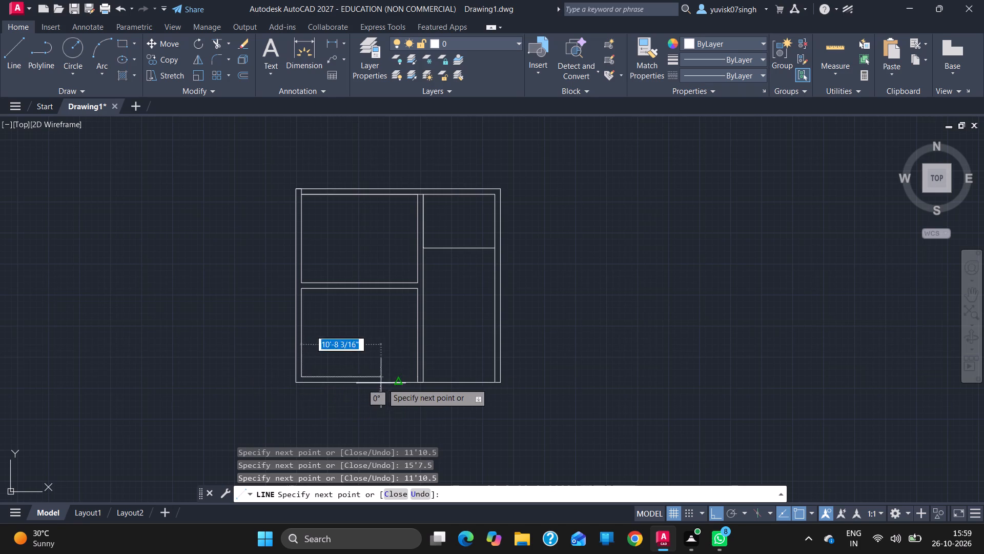
{"action": "left_click", "coordinate": [413, 373]}
{"action": "key", "text": "Escape"}
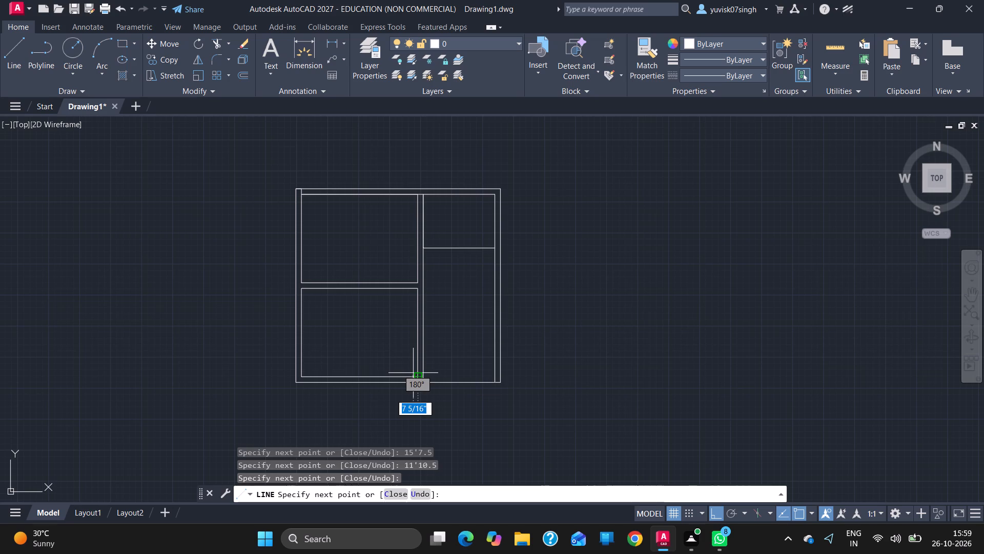
{"action": "left_click", "coordinate": [413, 373]}
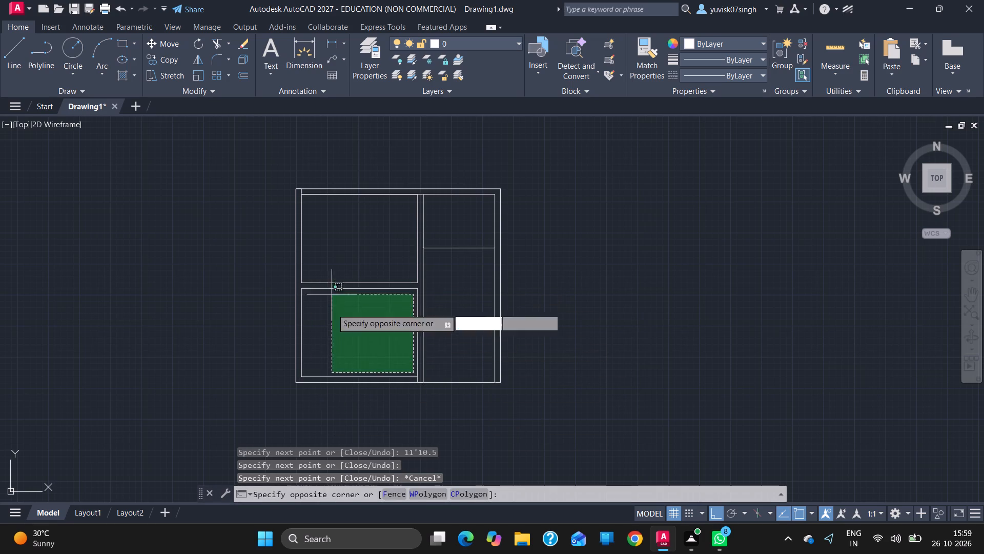
{"action": "left_click", "coordinate": [337, 327]}
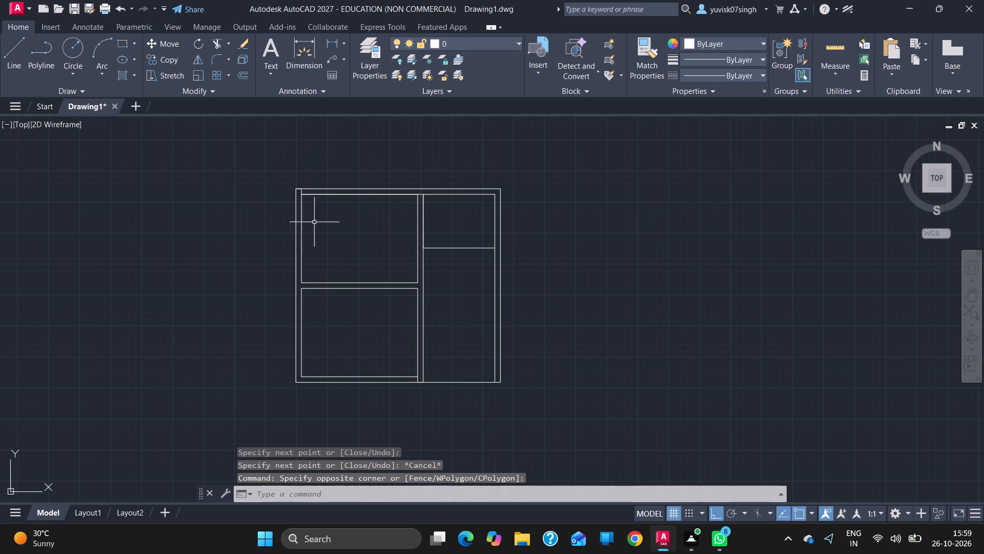
Draw a line from the upper-left room's upper-left inner corner 1'6" down and across the wall to the outer outline.
{"action": "left_click", "coordinate": [3, 46]}
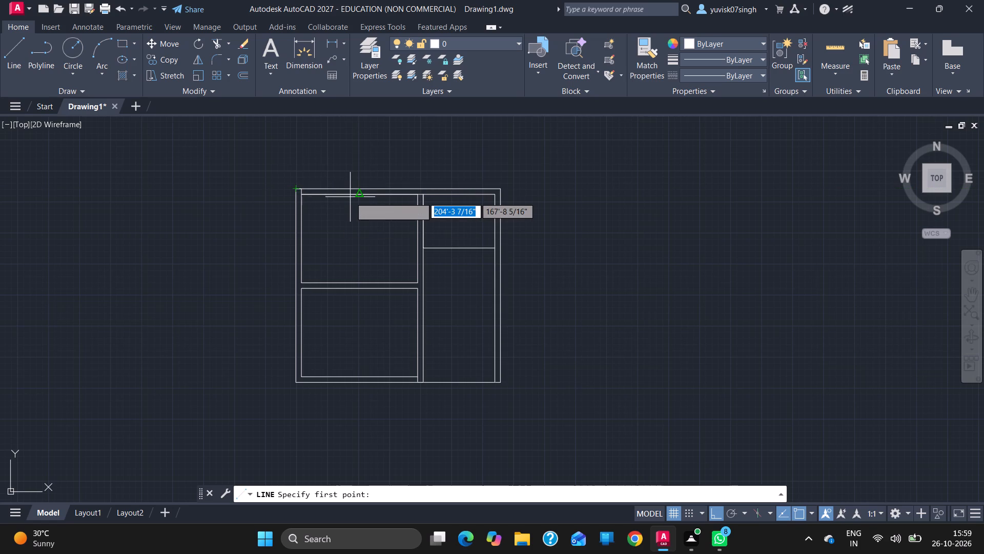
{"action": "left_click", "coordinate": [303, 197]}
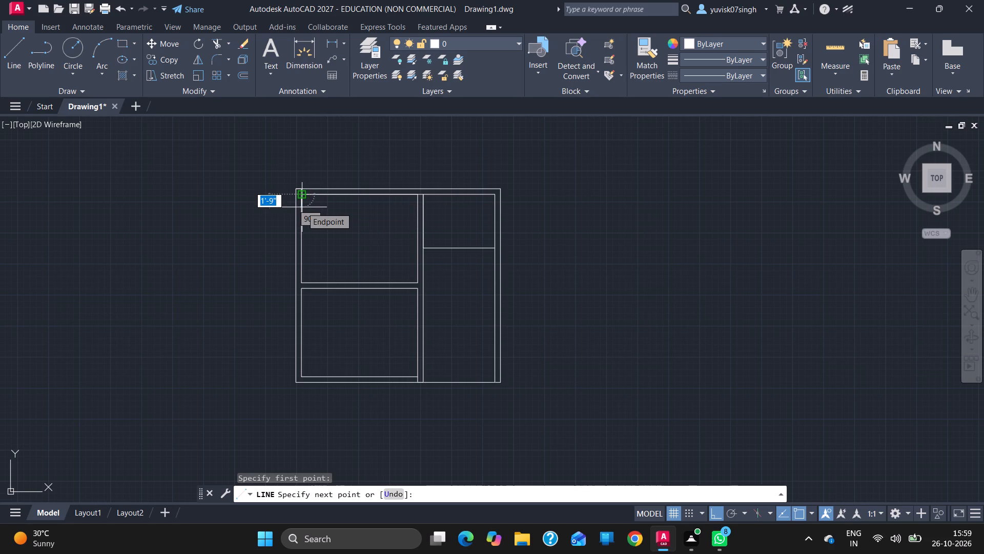
{"action": "type", "text": "1'"}
{"action": "key", "text": "6"}
{"action": "key", "text": "Return"}
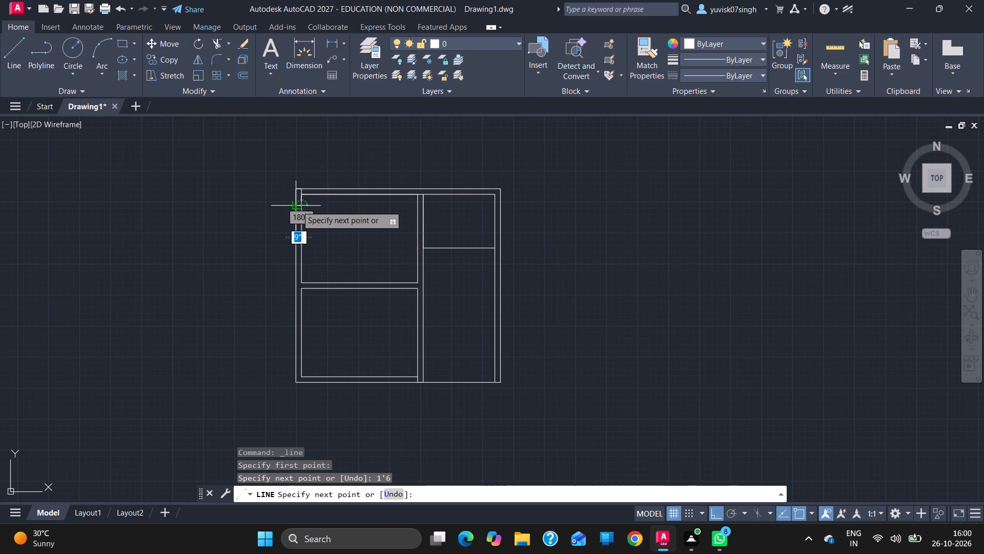
{"action": "left_click", "coordinate": [296, 206]}
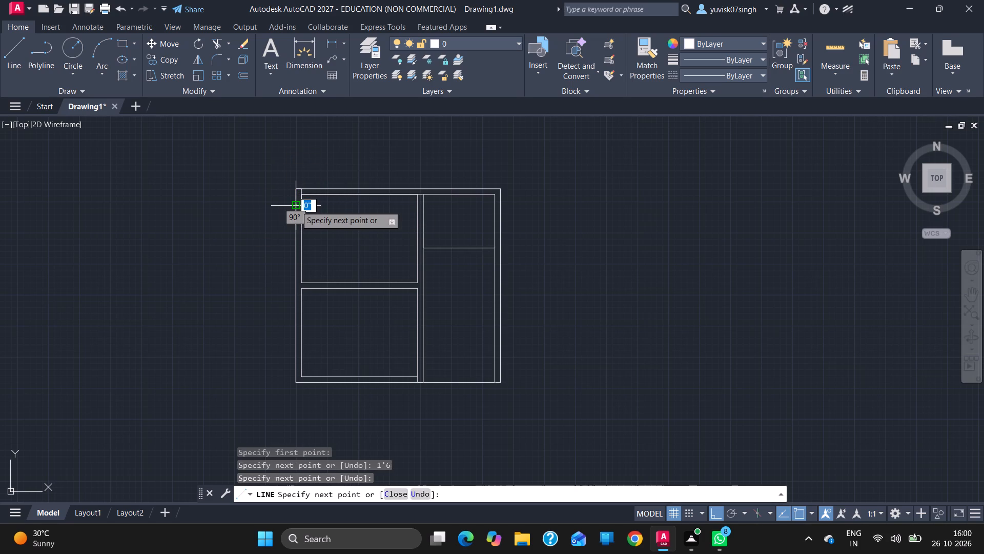
{"action": "key", "text": "Escape"}
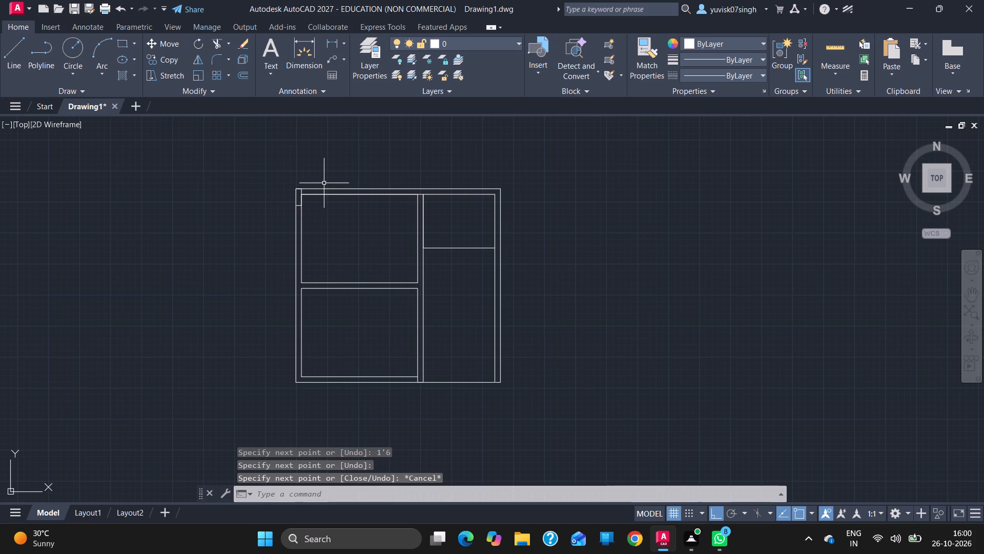
Trim the short vertical stub between the inner and outer wall lines at the plan's upper-left corner.
{"action": "scroll", "coordinate": [323, 183], "scroll_direction": "up", "scroll_amount": 1, "text": "ctrl"}
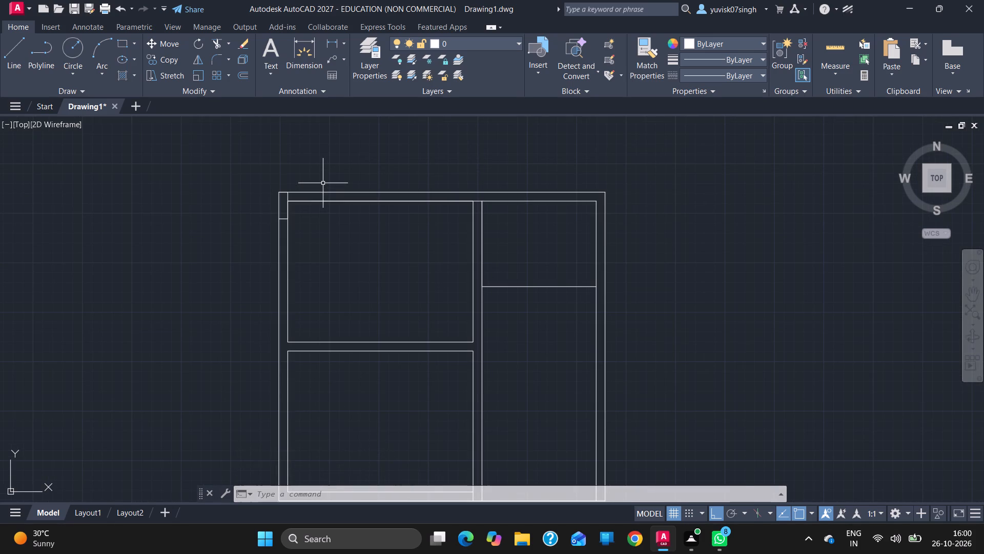
{"action": "scroll", "coordinate": [323, 183], "scroll_direction": "up", "scroll_amount": 4, "text": "ctrl"}
{"action": "scroll", "coordinate": [323, 183], "scroll_direction": "down", "scroll_amount": 1, "text": "ctrl"}
{"action": "type", "text": "TR"}
{"action": "key", "text": "Return"}
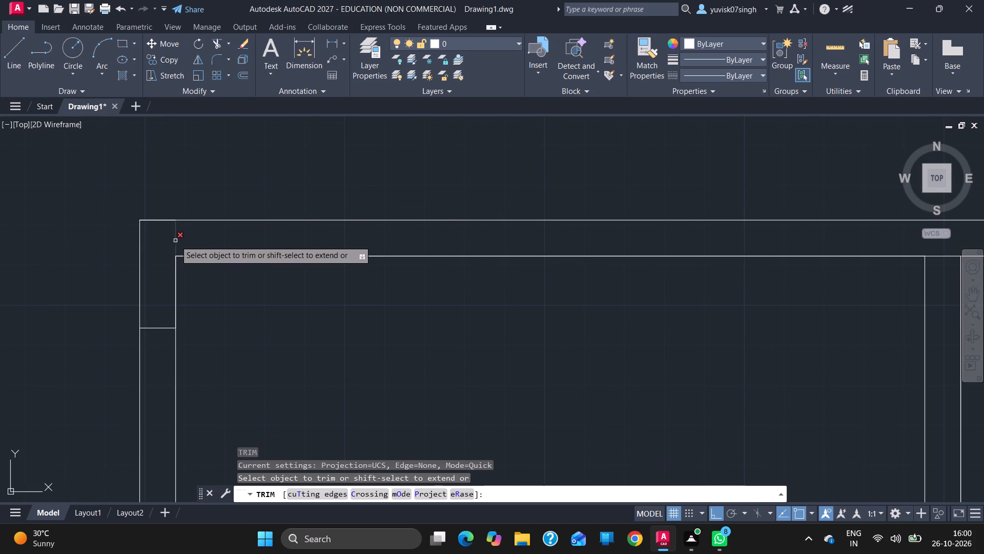
{"action": "left_click", "coordinate": [175, 241]}
{"action": "scroll", "coordinate": [255, 149], "scroll_direction": "down", "scroll_amount": 2, "text": "ctrl"}
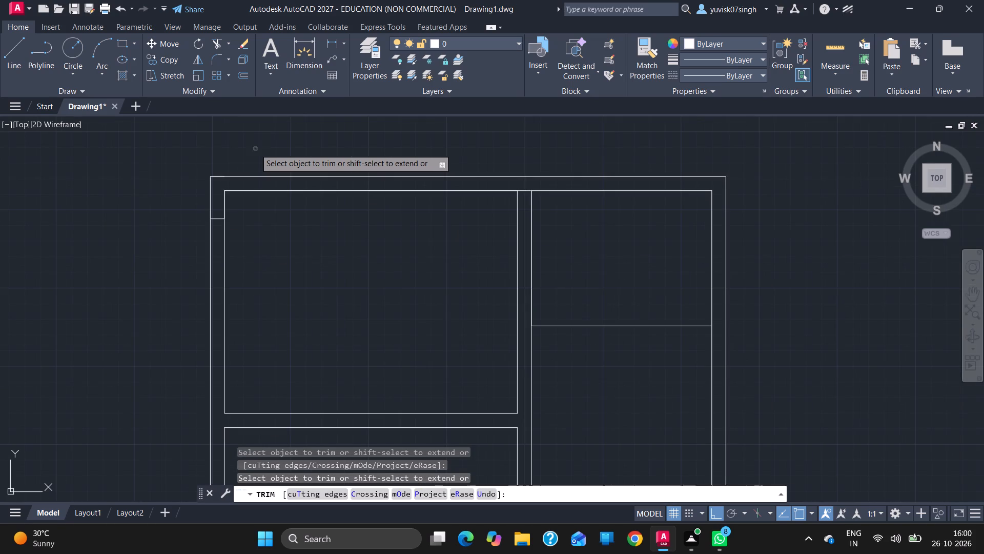
Draw a line from the upper-left room's lower-left corner 1'6" up and across the wall to the outer outline.
{"action": "left_click", "coordinate": [10, 71]}
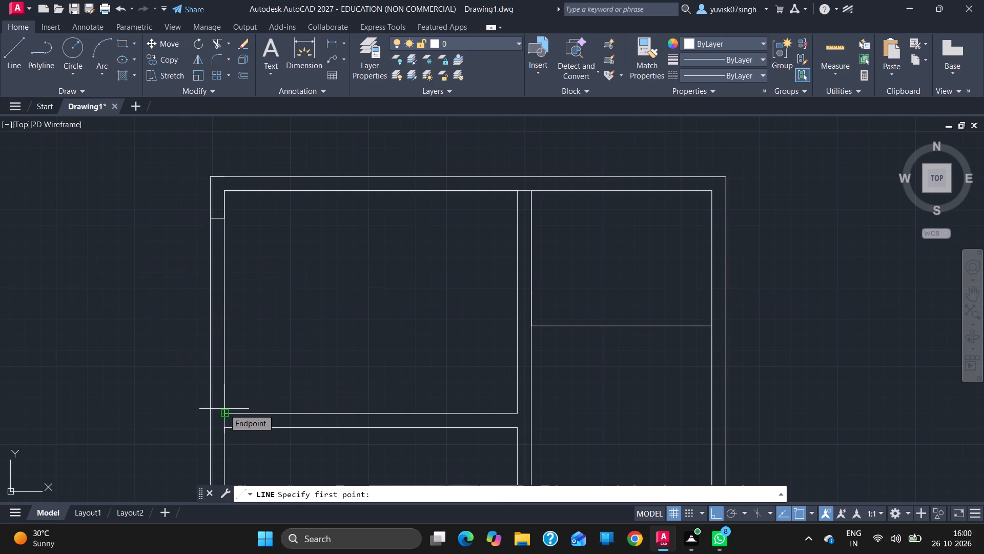
{"action": "left_click", "coordinate": [224, 412]}
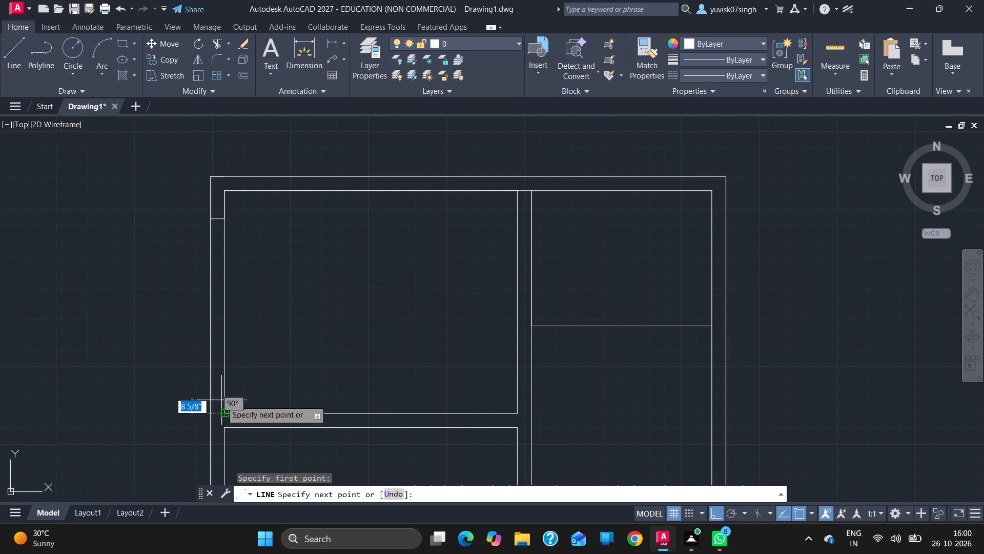
{"action": "key", "text": "1"}
{"action": "type", "text": "'6"}
{"action": "key", "text": "Return"}
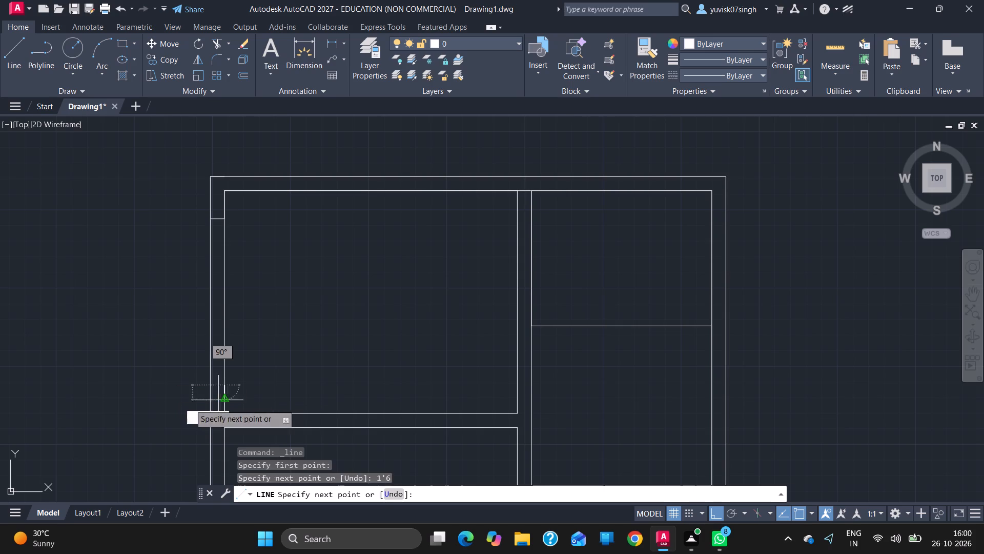
{"action": "left_click", "coordinate": [209, 384]}
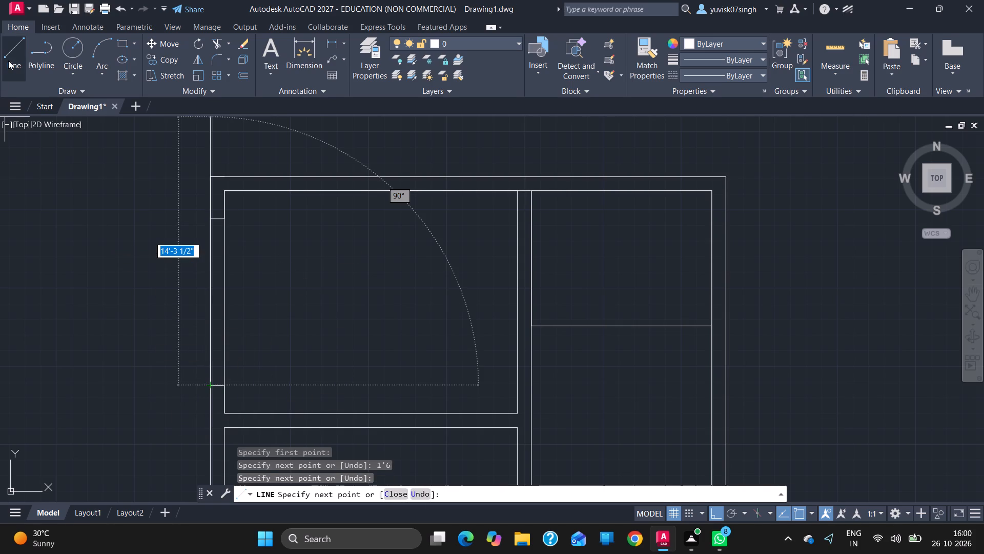
Draw a line from the lower-left room's upper-left corner 1'6" down and across the wall to the outer outline.
{"action": "left_click", "coordinate": [8, 61]}
{"action": "scroll", "coordinate": [381, 125], "scroll_direction": "down", "scroll_amount": 3, "text": "ctrl"}
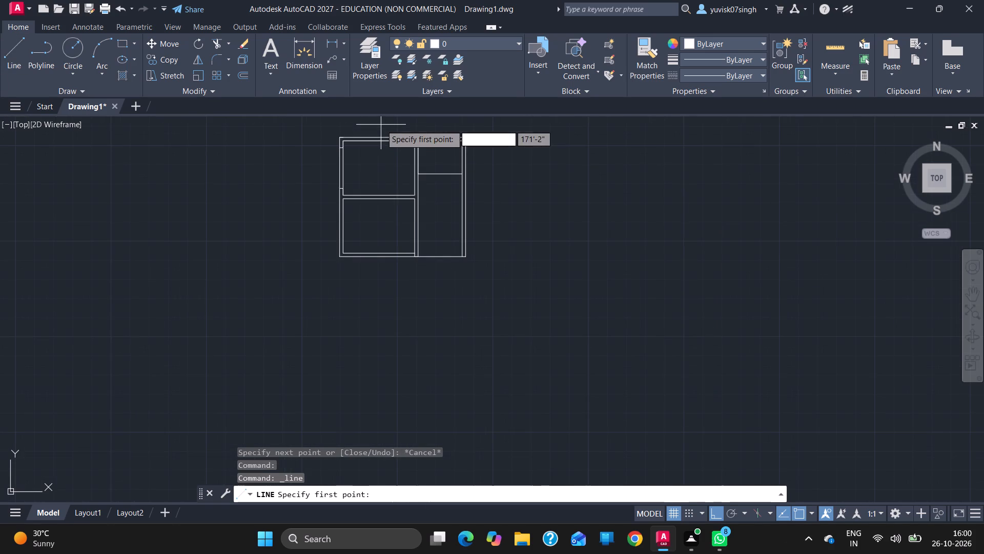
{"action": "scroll", "coordinate": [344, 201], "scroll_direction": "up", "scroll_amount": 5, "text": "ctrl"}
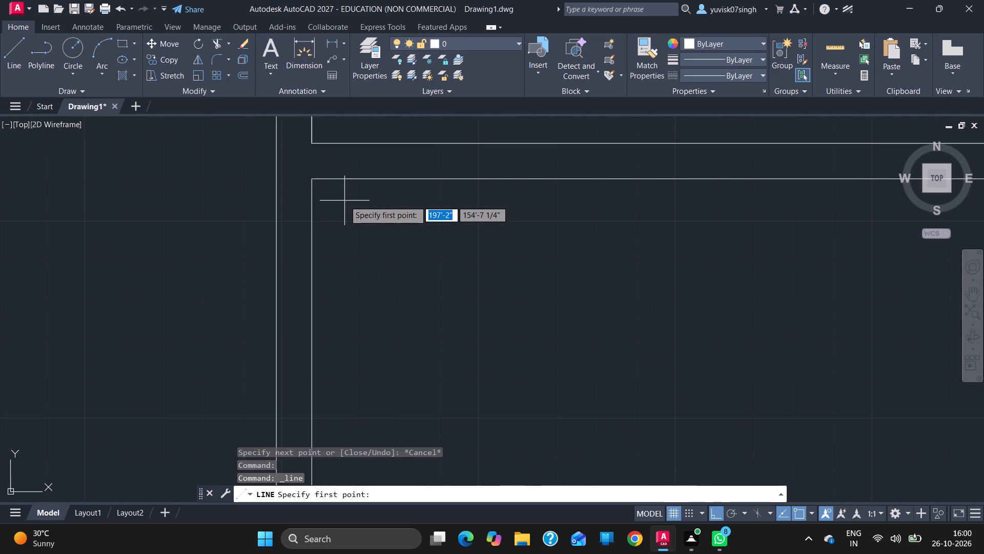
{"action": "left_click", "coordinate": [311, 178]}
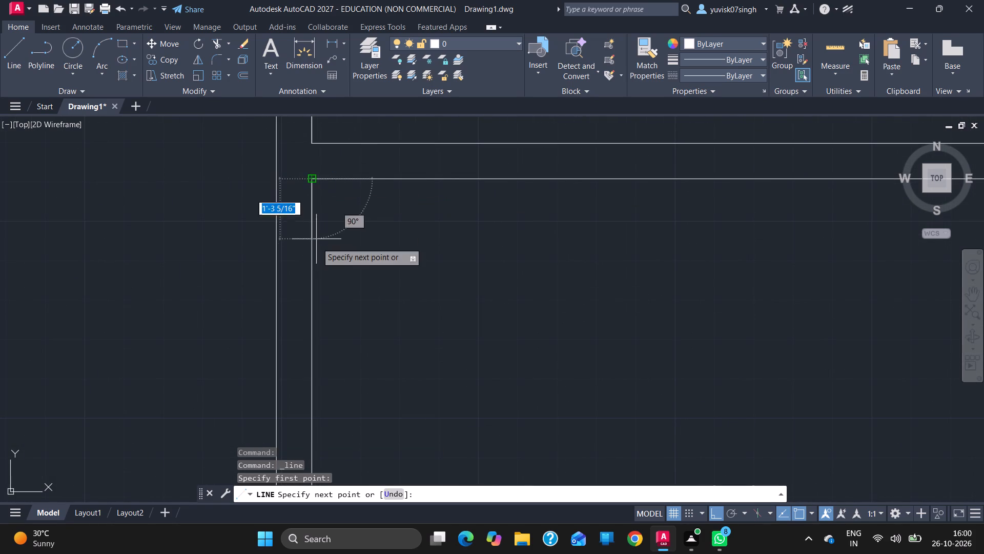
{"action": "key", "text": "1"}
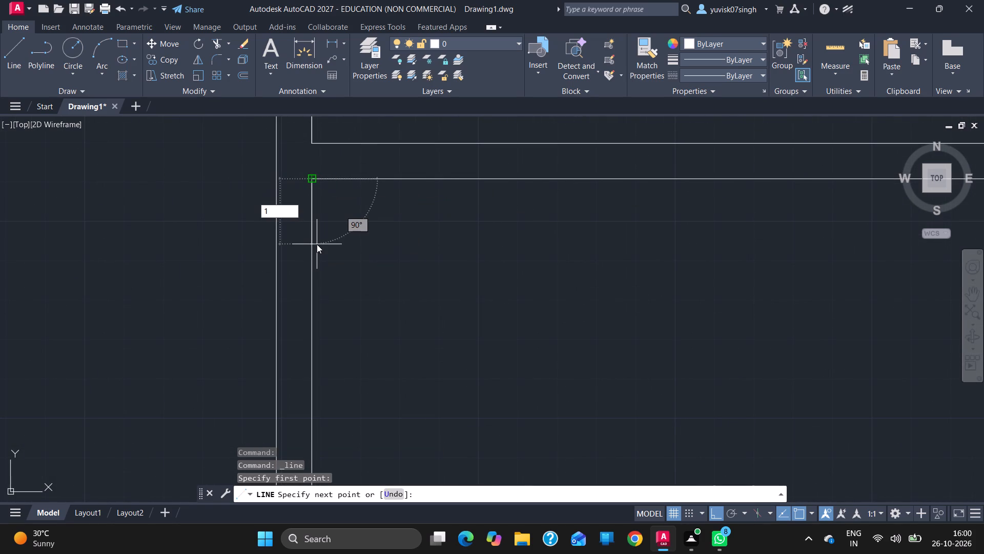
{"action": "type", "text": "'6"}
{"action": "key", "text": "Return"}
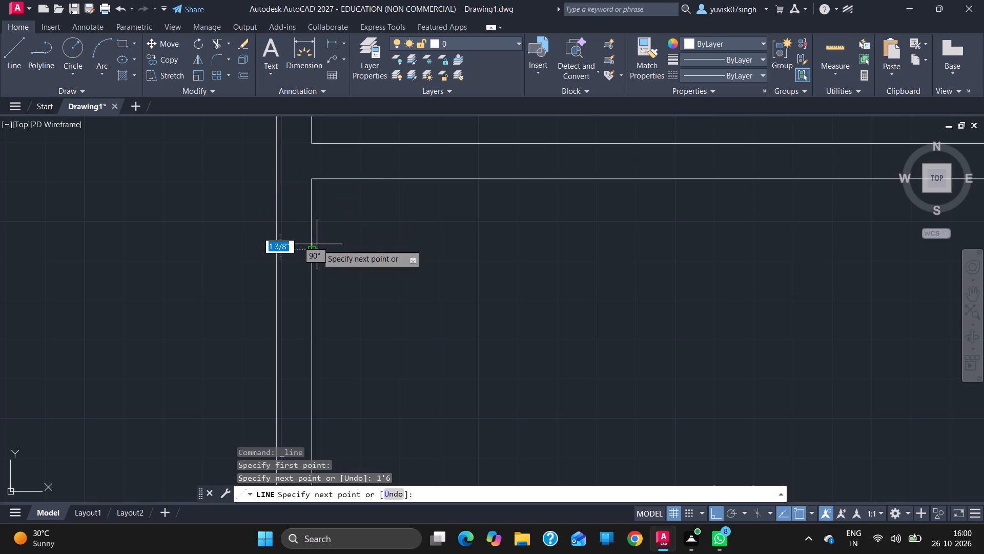
{"action": "left_click", "coordinate": [276, 251]}
{"action": "key", "text": "Escape"}
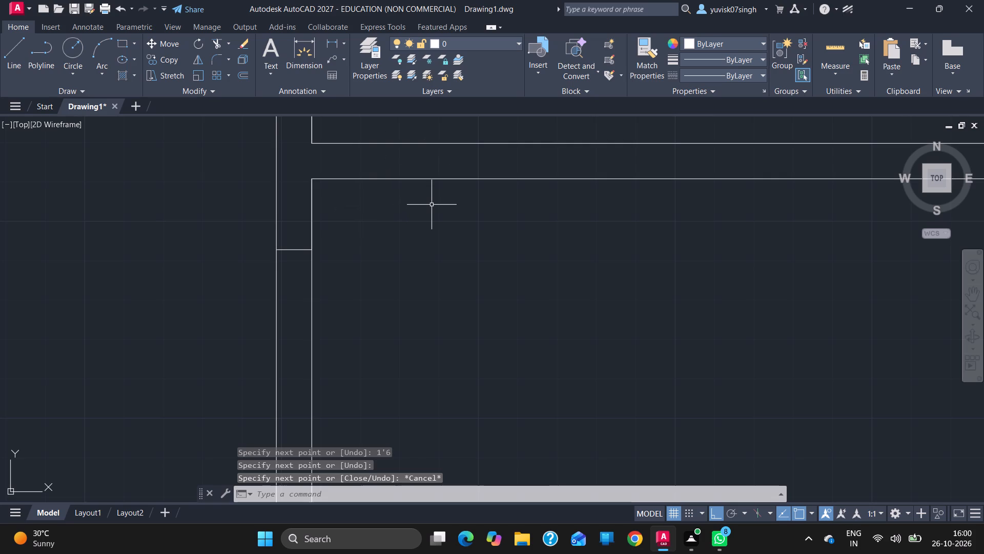
Draw a line from the lower-left room's lower-left inner corner 1'6" up and across the wall to the outer outline.
{"action": "scroll", "coordinate": [432, 205], "scroll_direction": "down", "scroll_amount": 3, "text": "ctrl"}
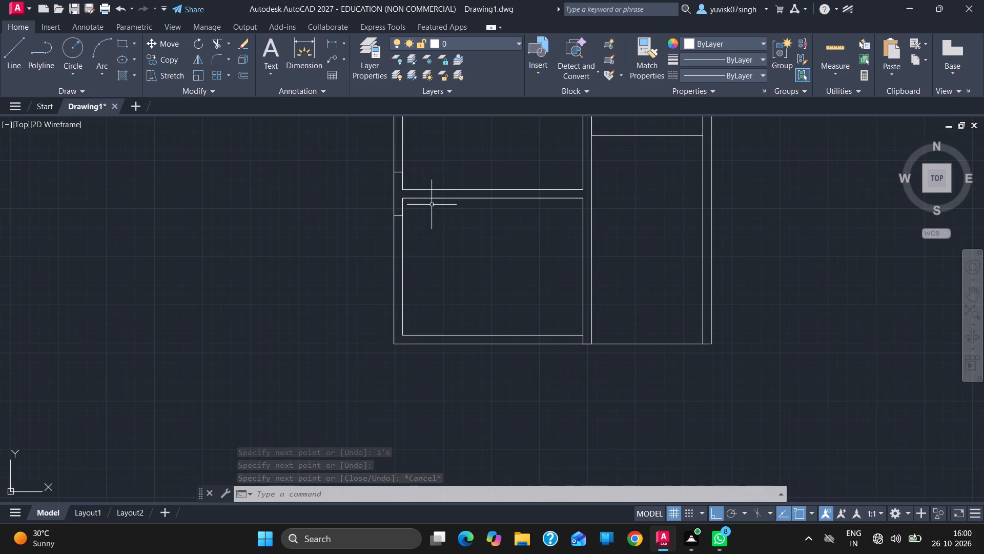
{"action": "scroll", "coordinate": [409, 331], "scroll_direction": "up", "scroll_amount": 1, "text": "ctrl"}
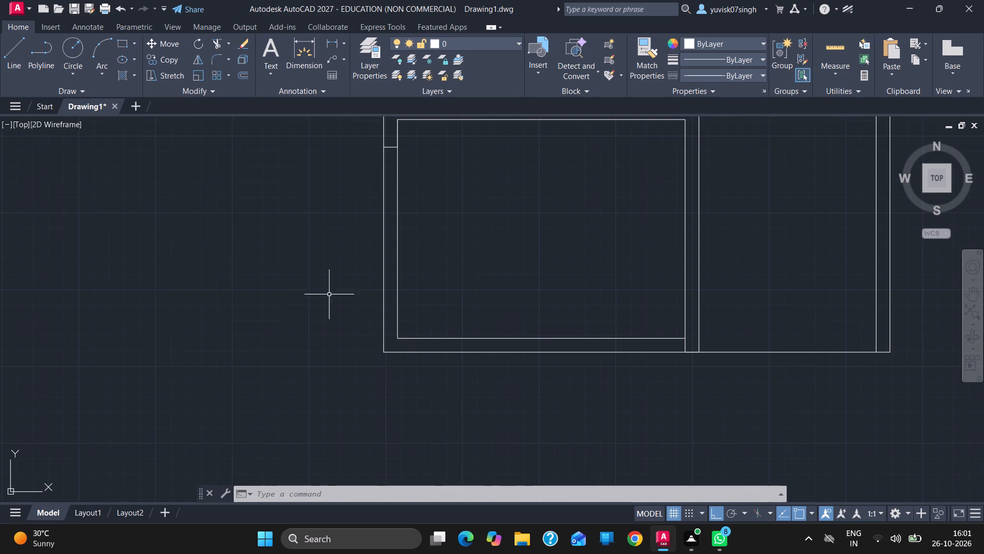
{"action": "left_click", "coordinate": [12, 56]}
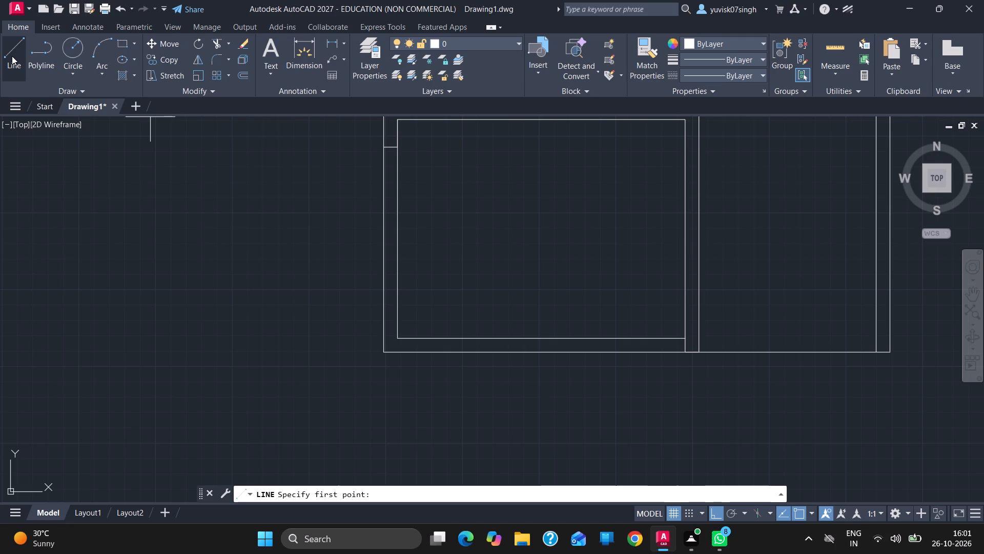
{"action": "left_click", "coordinate": [399, 339]}
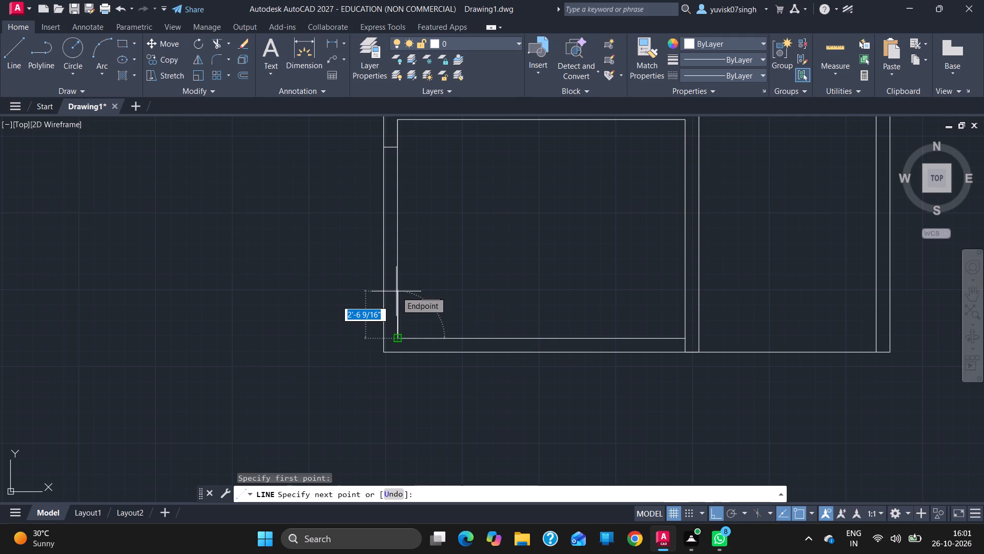
{"action": "key", "text": "1"}
{"action": "type", "text": "'6"}
{"action": "key", "text": "Return"}
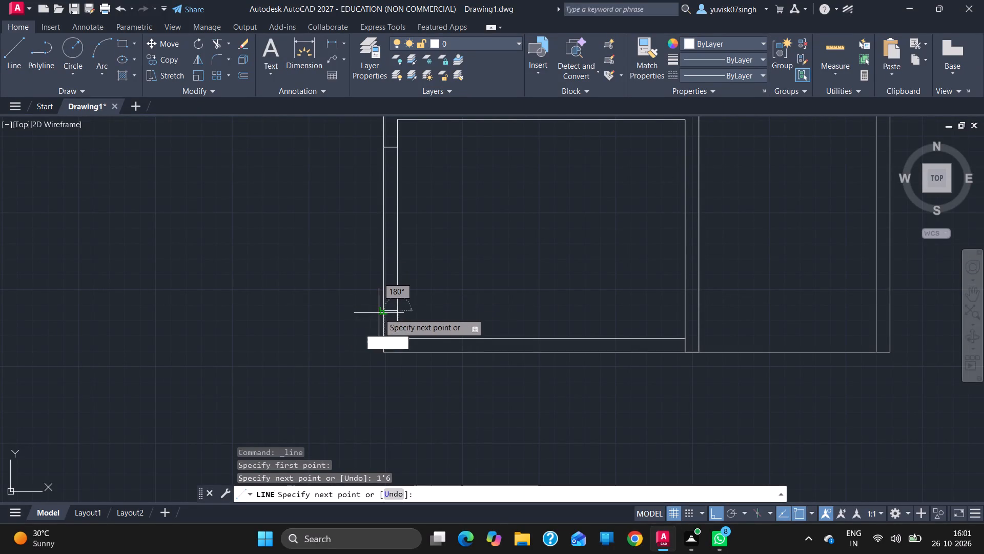
{"action": "left_click", "coordinate": [383, 312]}
{"action": "key", "text": "Escape"}
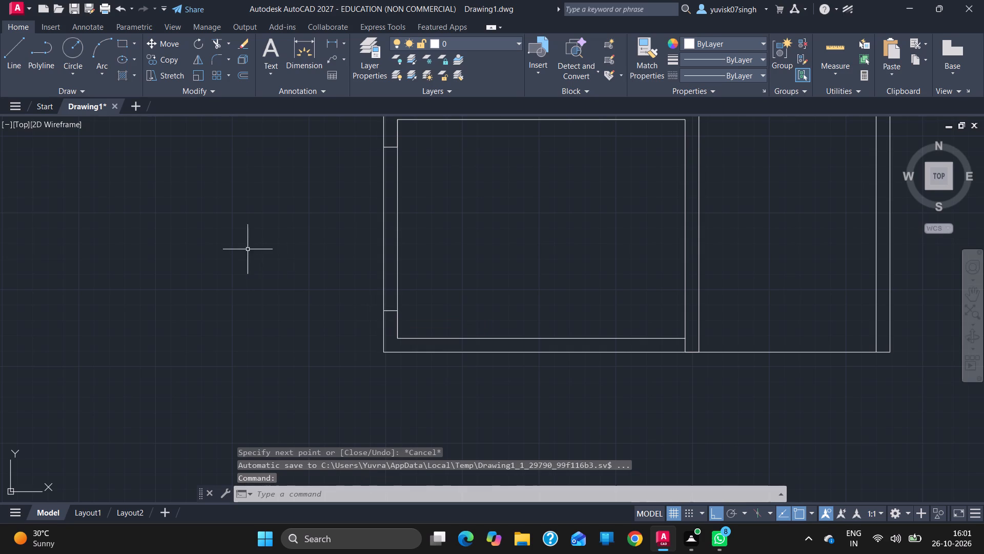
Draw a line from the lower-left room's lower-left inner corner 2'6" to the right and down across the bottom wall to the outline.
{"action": "left_click", "coordinate": [12, 75]}
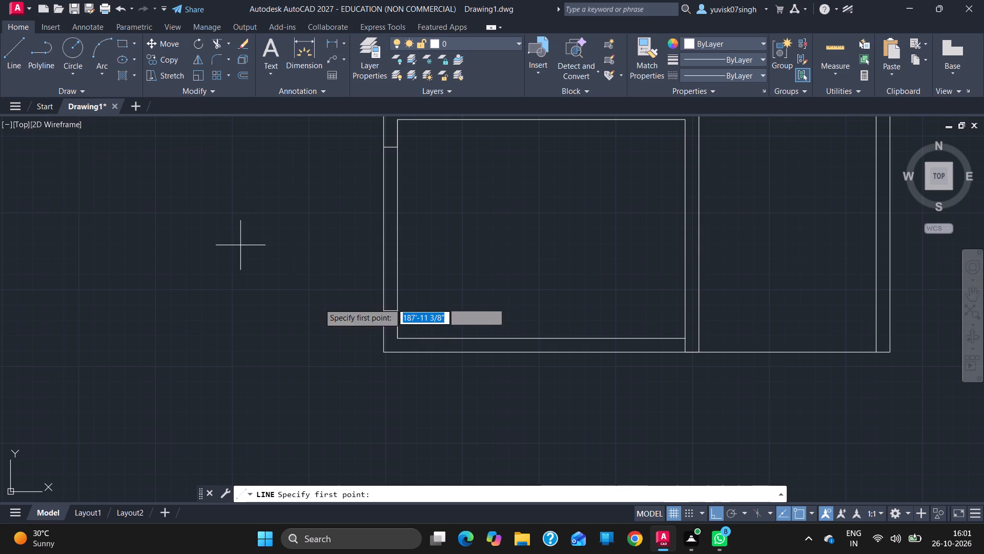
{"action": "left_click", "coordinate": [399, 338]}
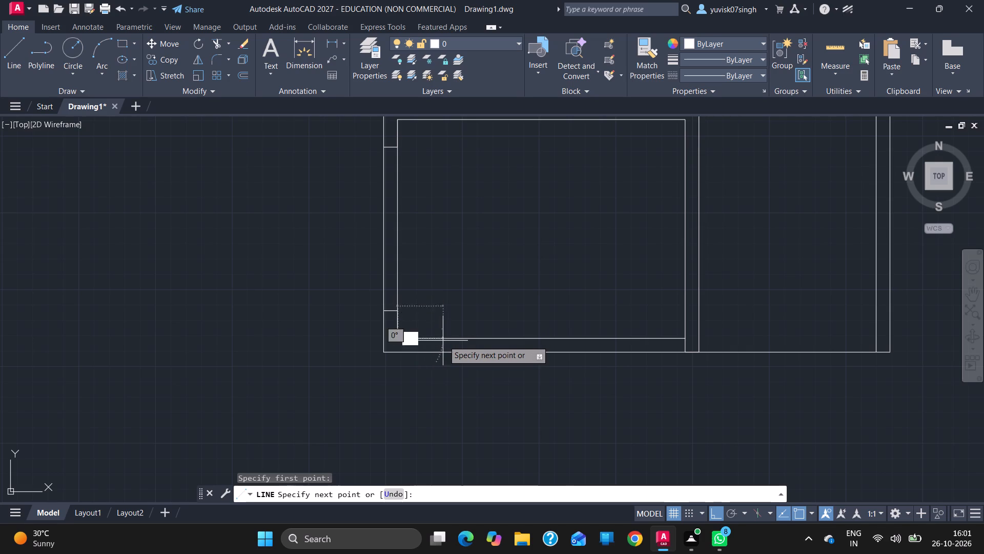
{"action": "key", "text": "2"}
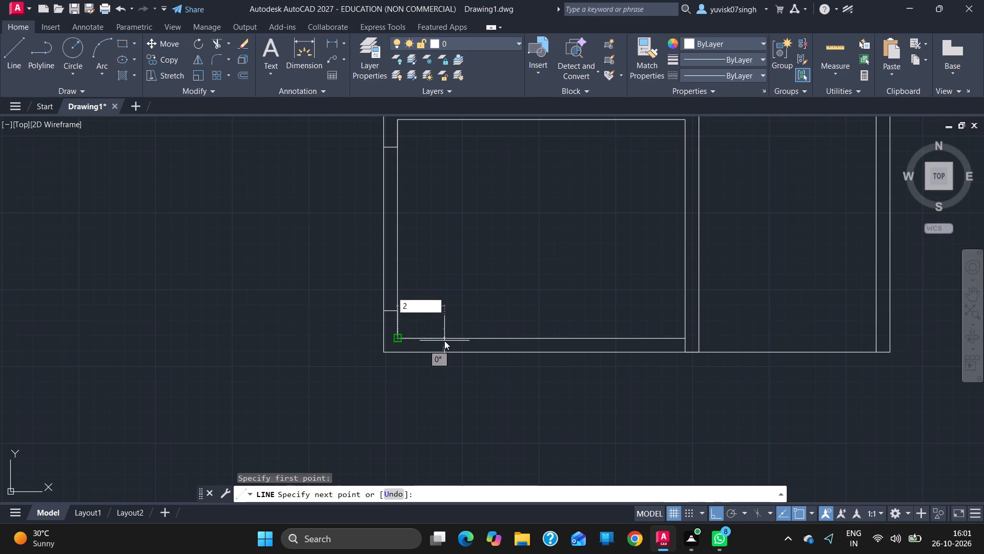
{"action": "type", "text": "'6"}
{"action": "key", "text": "Return"}
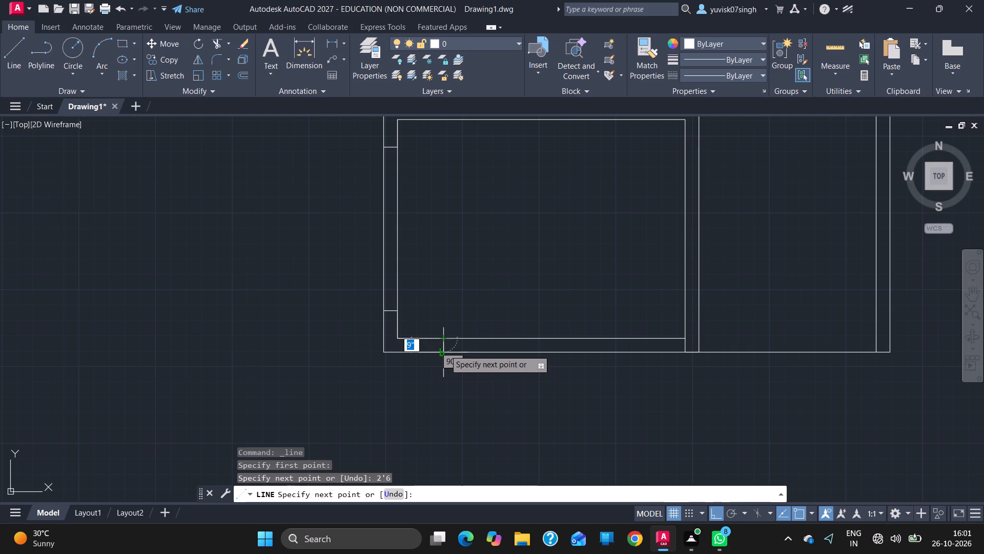
{"action": "left_click", "coordinate": [445, 349]}
{"action": "key", "text": "Escape"}
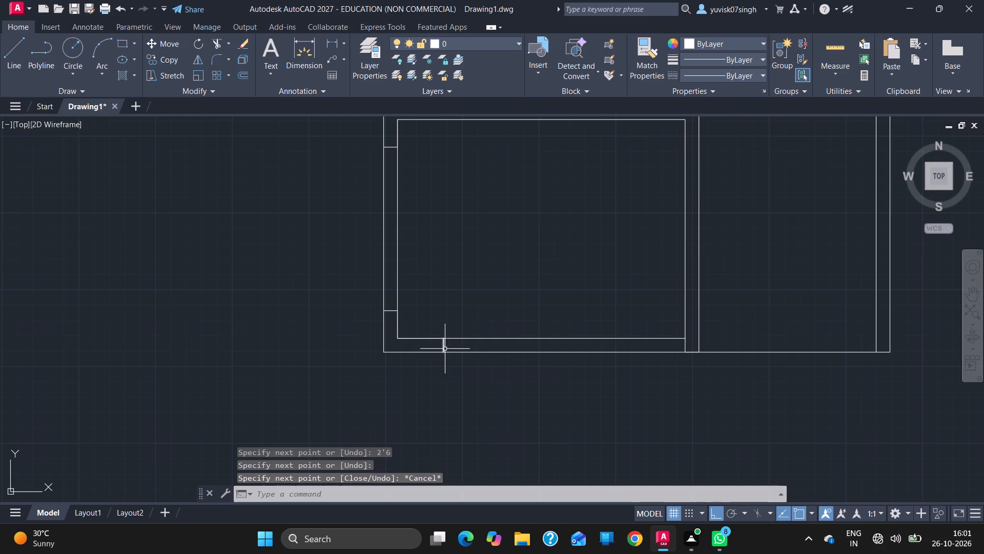
Draw a line from the lower-left room's lower-right inner corner 2'6" to the left and down across the bottom wall to the outline.
{"action": "left_click", "coordinate": [8, 71]}
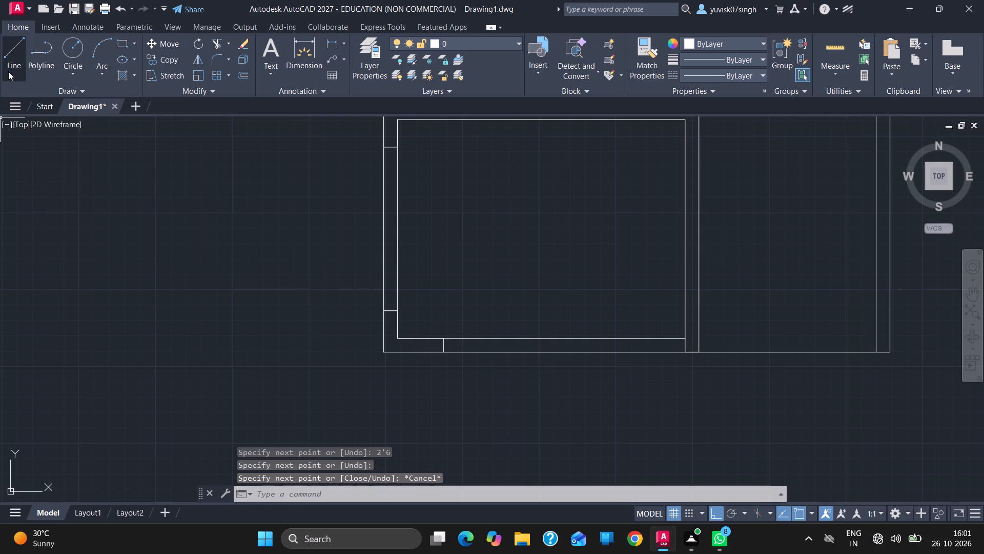
{"action": "left_click", "coordinate": [684, 339]}
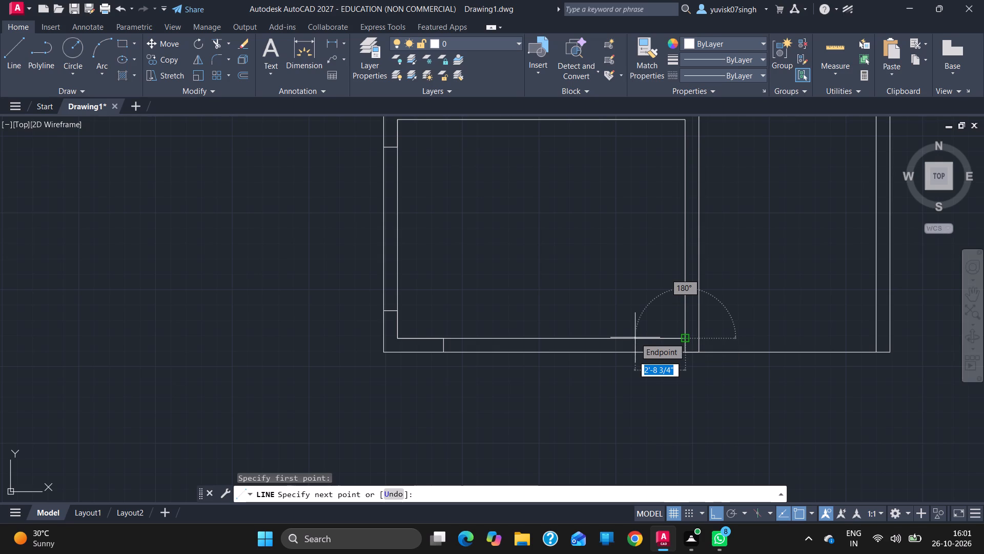
{"action": "type", "text": "2'"}
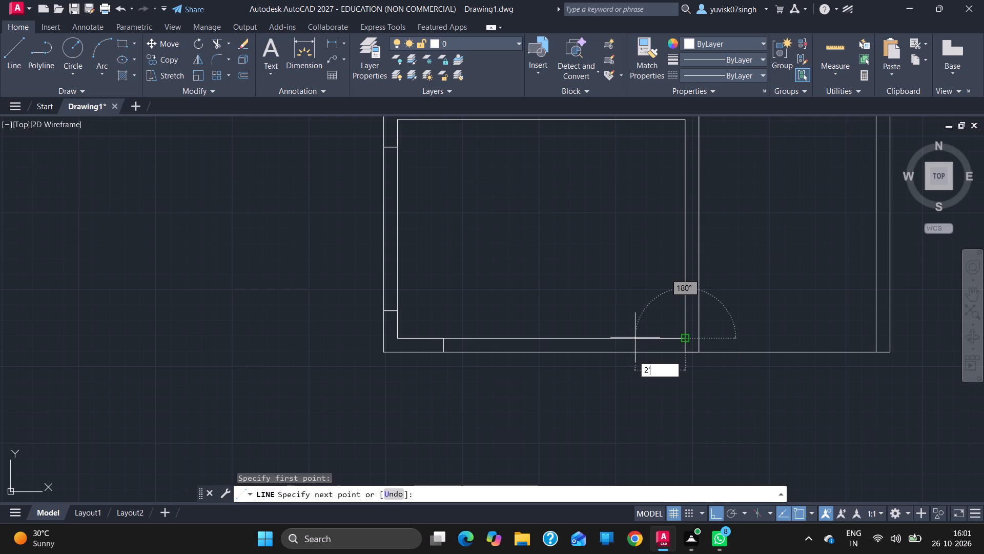
{"action": "key", "text": "6"}
{"action": "key", "text": "Return"}
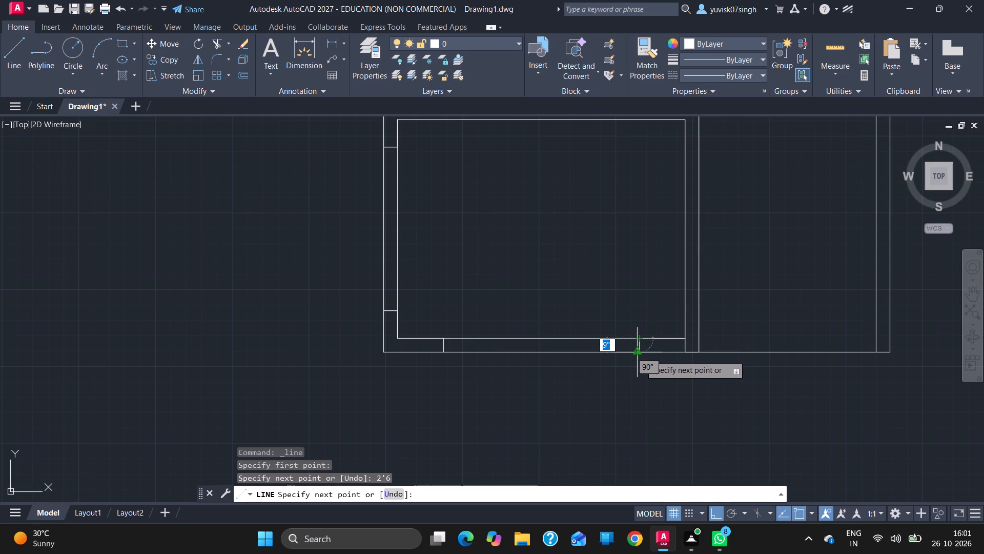
{"action": "left_click", "coordinate": [643, 355]}
{"action": "key", "text": "Escape"}
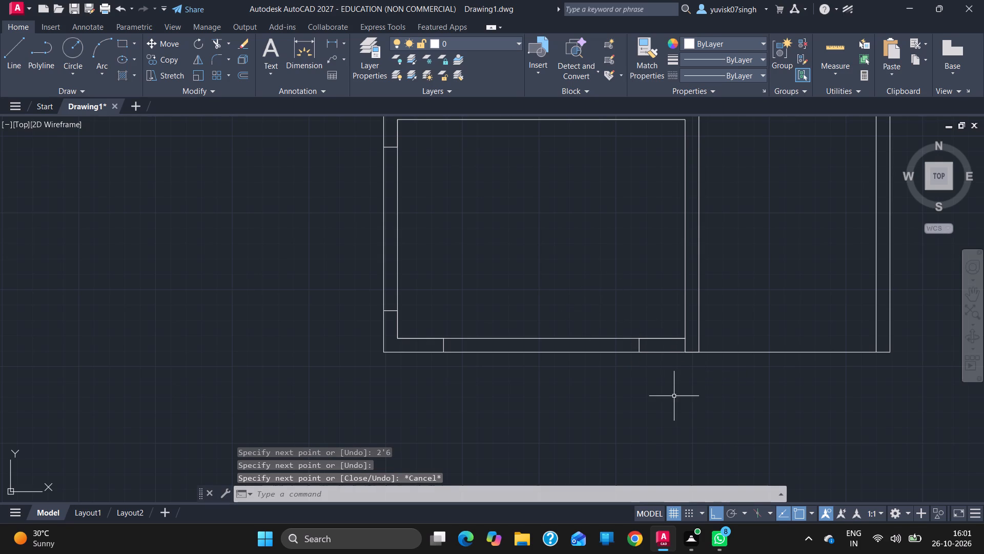
Trim the short vertical stub crossing the bottom wall below the lower-left room's lower-right inner corner.
{"action": "type", "text": "TR"}
{"action": "key", "text": "Return"}
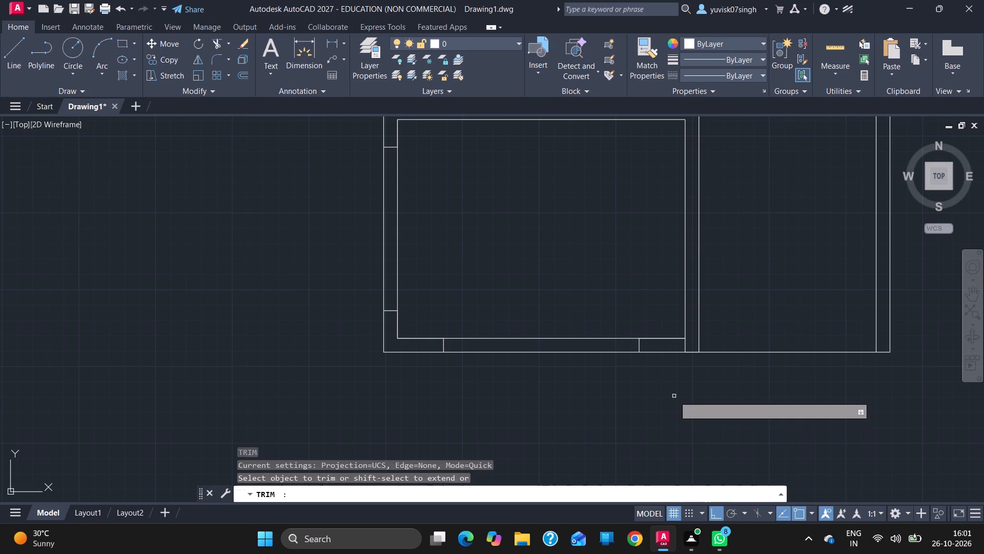
{"action": "left_click", "coordinate": [684, 344]}
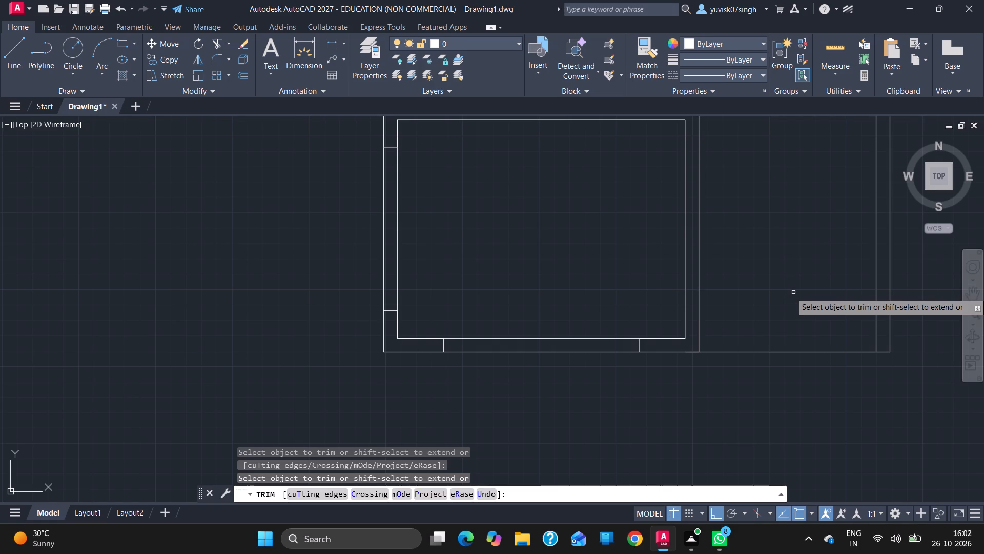
{"action": "key", "text": "Escape"}
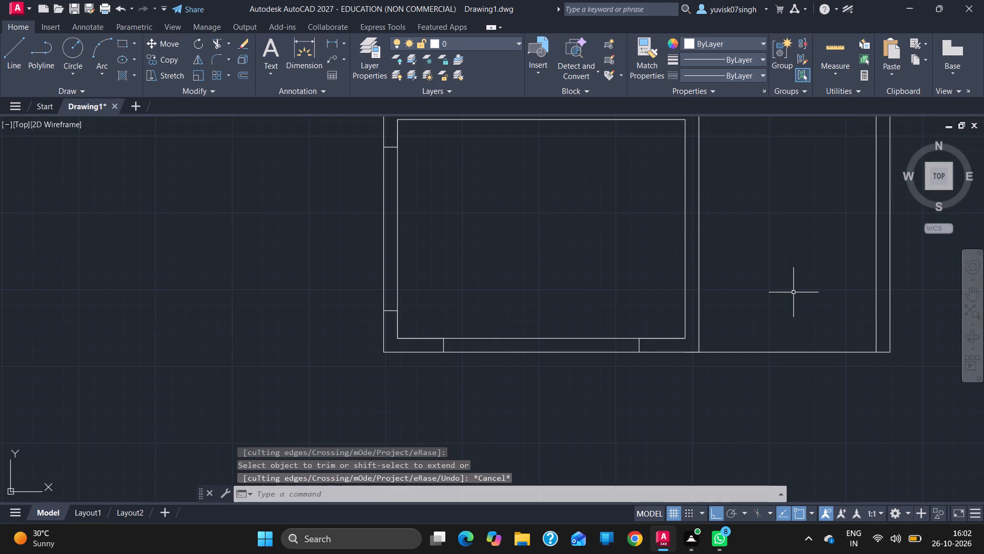
Trim the inner top wall line where it crosses between the two vertical partition wall lines.
{"action": "scroll", "coordinate": [793, 292], "scroll_direction": "down", "scroll_amount": 1, "text": "ctrl"}
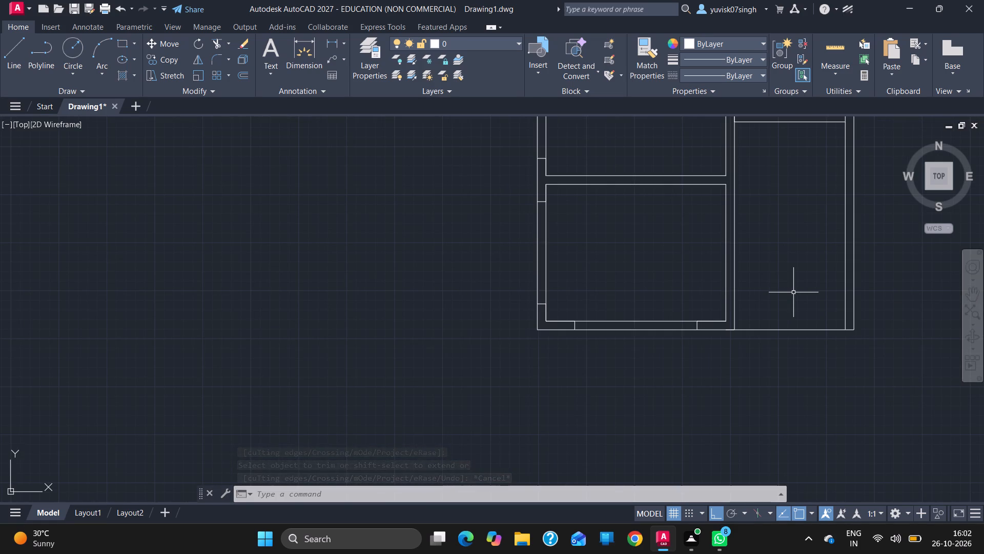
{"action": "scroll", "coordinate": [793, 292], "scroll_direction": "down", "scroll_amount": 1, "text": "ctrl"}
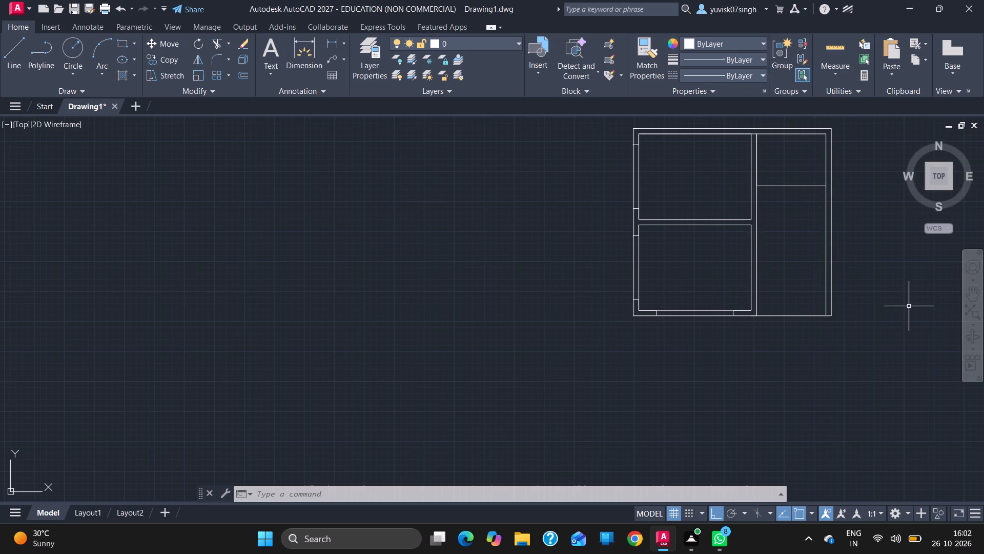
{"action": "left_click", "coordinate": [970, 298]}
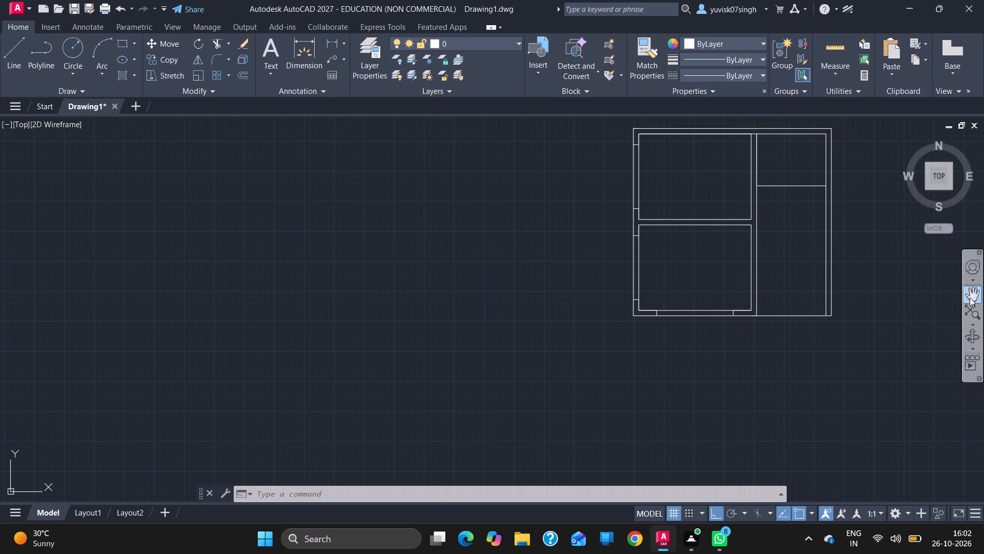
{"action": "left_click_drag", "start_coordinate": [758, 266], "coordinate": [743, 306]}
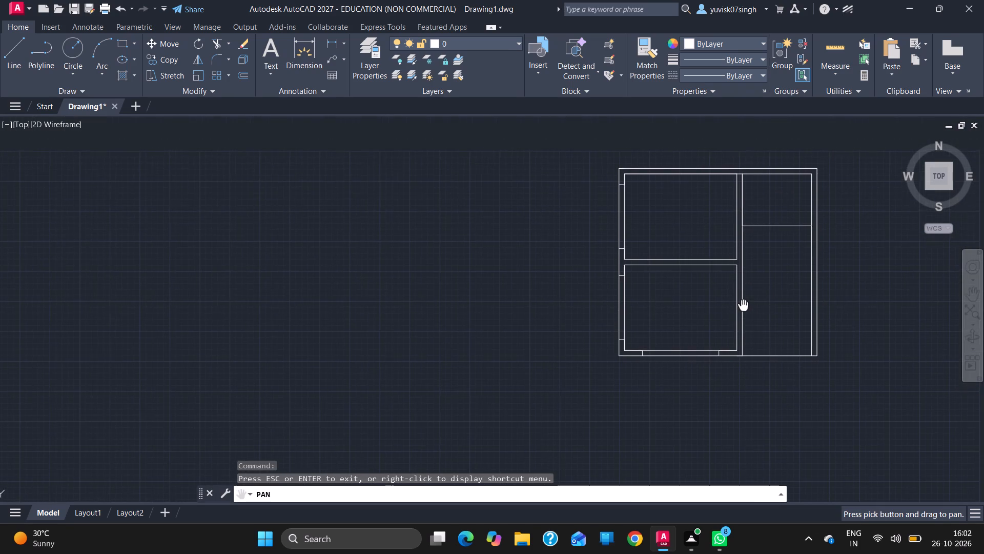
{"action": "left_click_drag", "start_coordinate": [743, 306], "coordinate": [708, 471]}
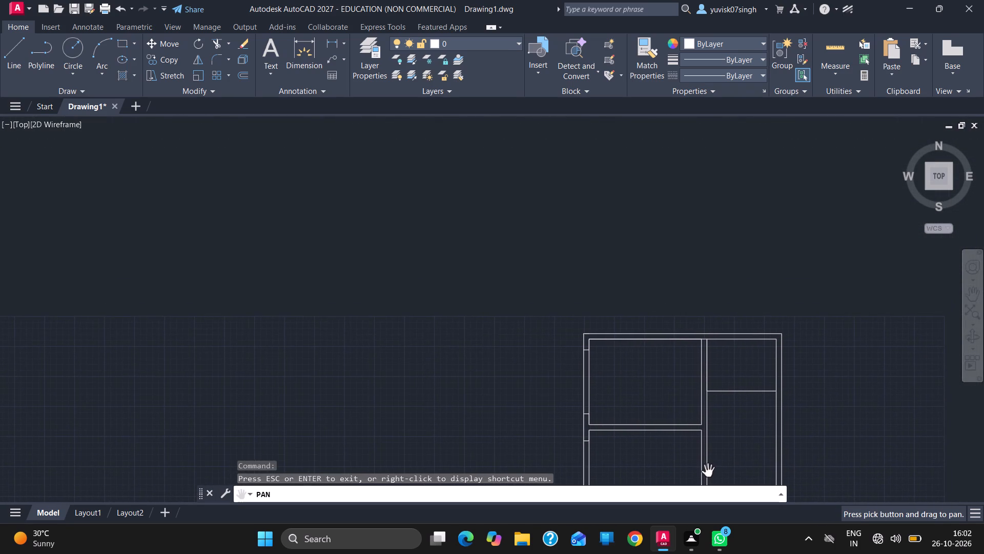
{"action": "left_click_drag", "start_coordinate": [683, 368], "coordinate": [553, 411]}
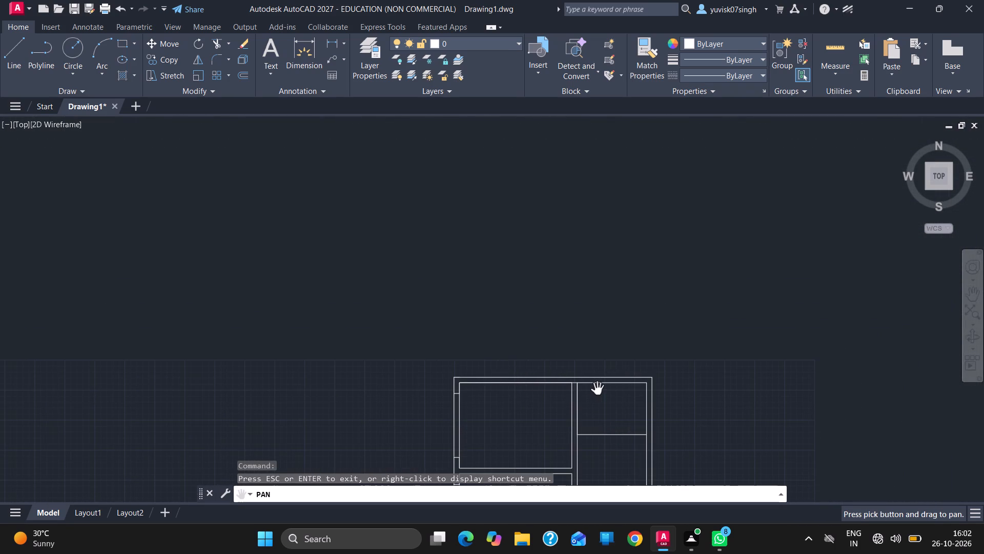
{"action": "scroll", "coordinate": [598, 389], "scroll_direction": "up", "scroll_amount": 4, "text": "ctrl"}
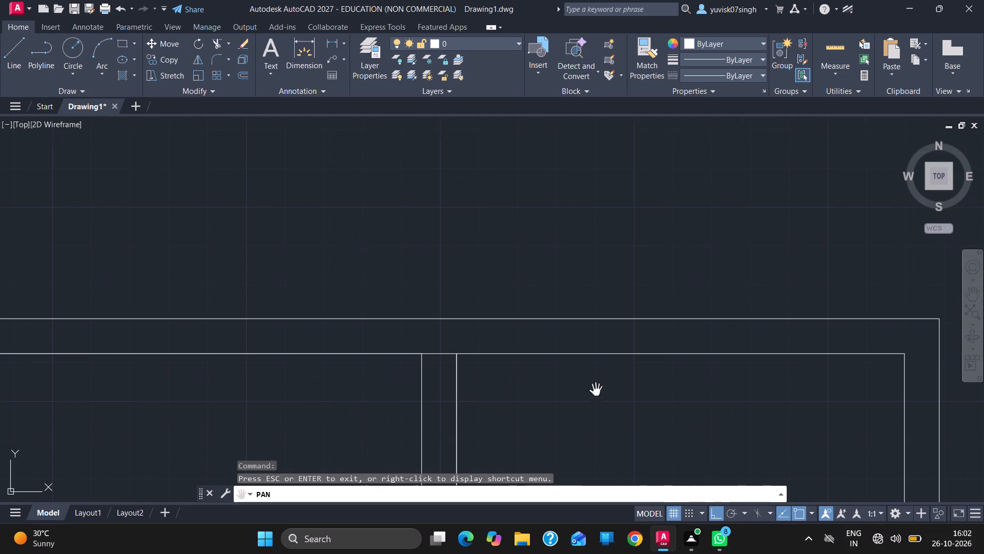
{"action": "key", "text": "Escape"}
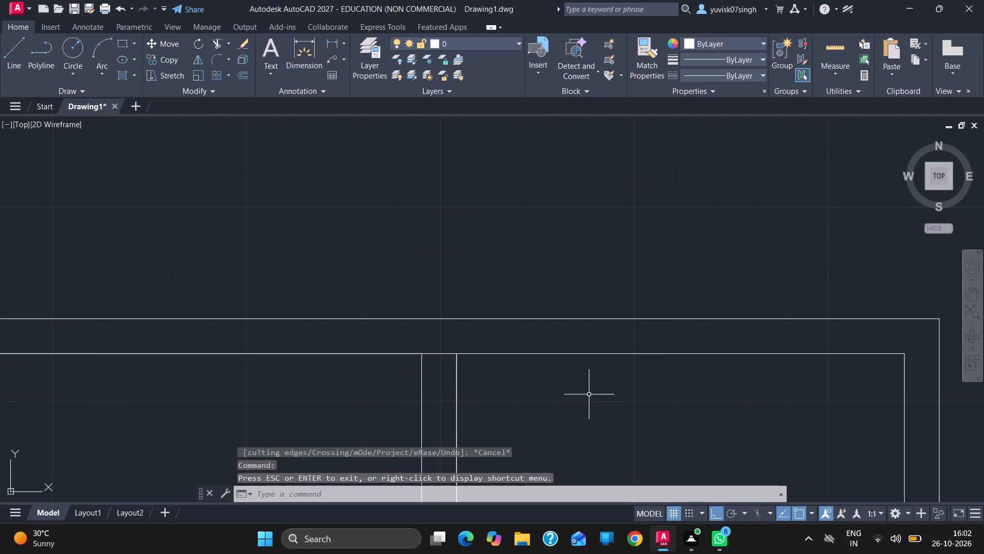
{"action": "type", "text": "TR"}
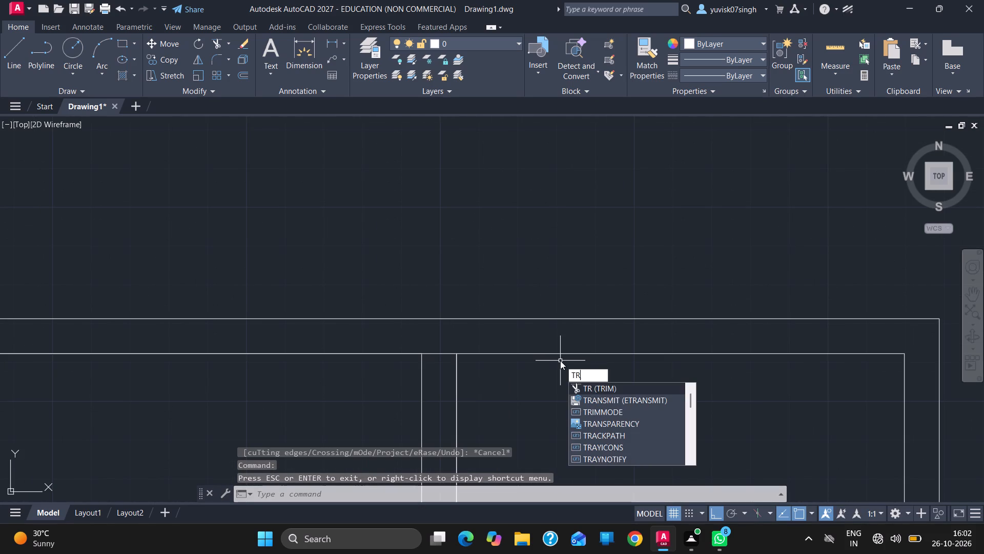
{"action": "key", "text": "Return"}
{"action": "left_click", "coordinate": [444, 352]}
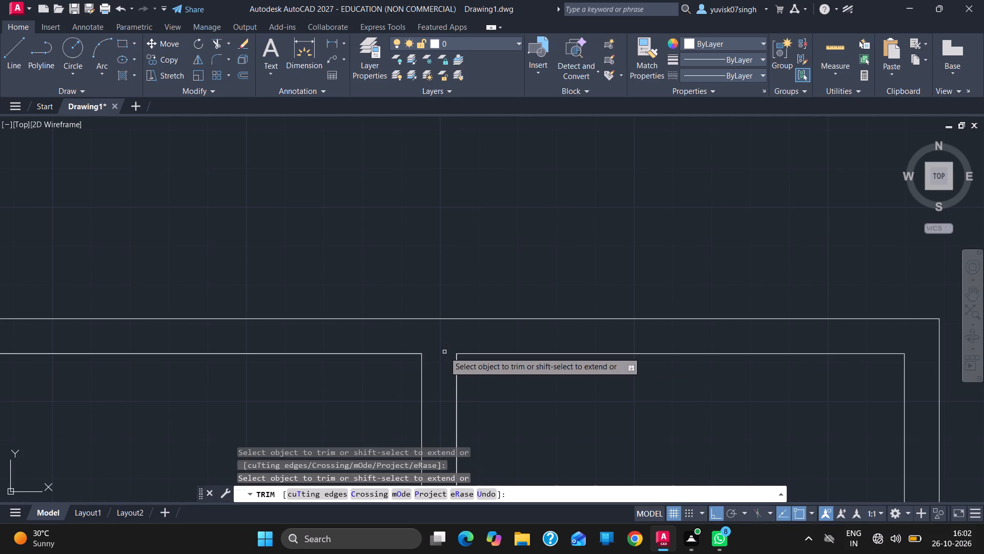
{"action": "key", "text": "Escape"}
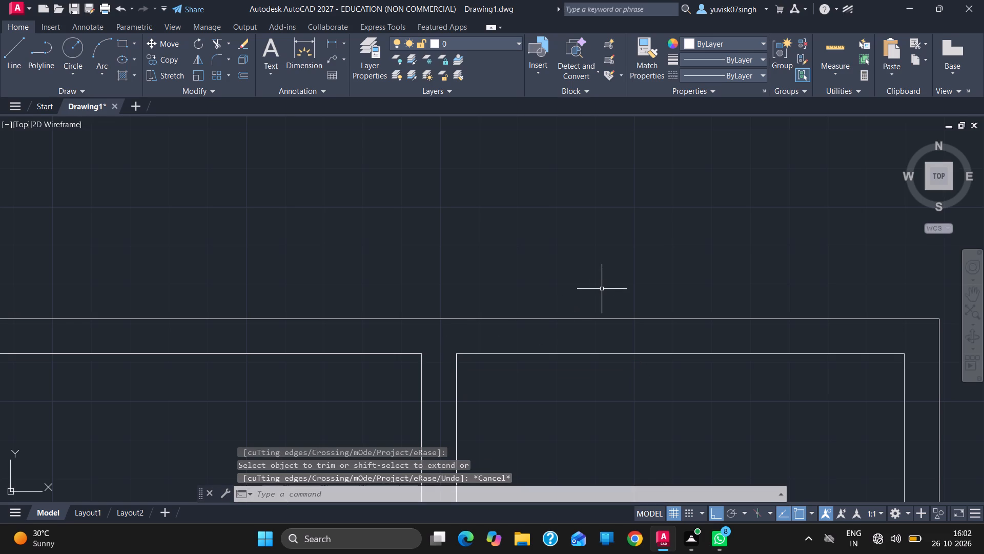
Draw a vertical line from the midpoint of the upper-right room's bottom line up to the midpoint of its top wall line.
{"action": "scroll", "coordinate": [602, 289], "scroll_direction": "down", "scroll_amount": 5, "text": "ctrl"}
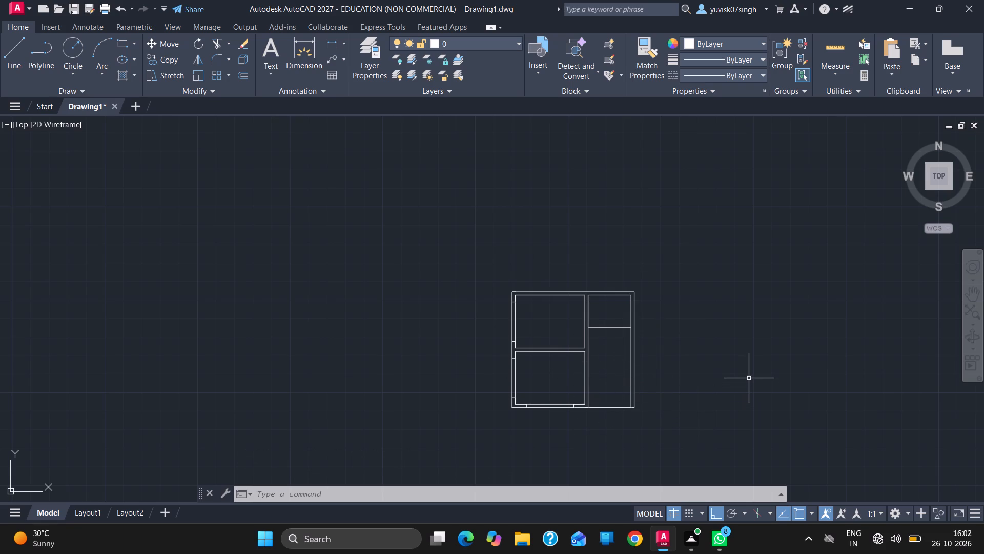
{"action": "left_click", "coordinate": [8, 47]}
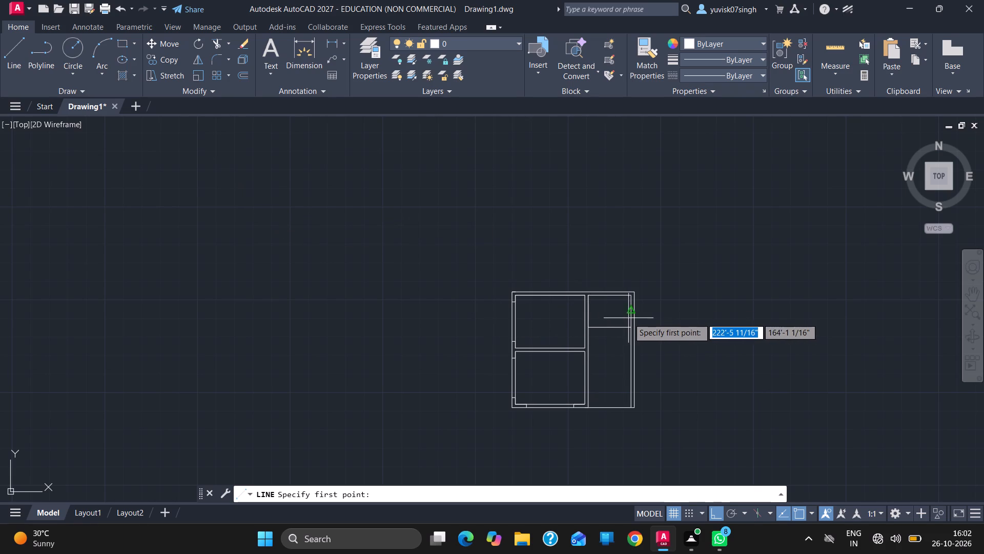
{"action": "scroll", "coordinate": [621, 321], "scroll_direction": "up", "scroll_amount": 2, "text": "ctrl"}
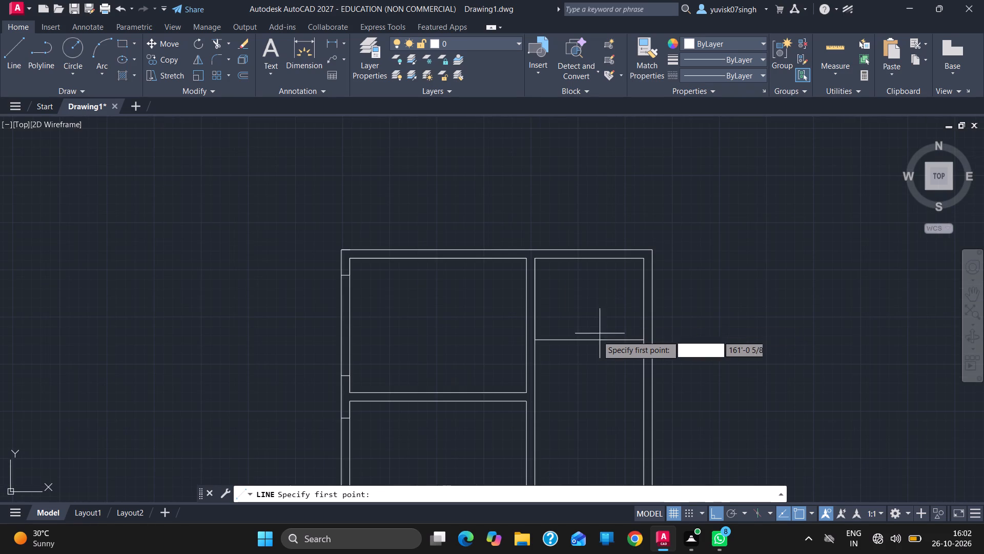
{"action": "left_click", "coordinate": [591, 338]}
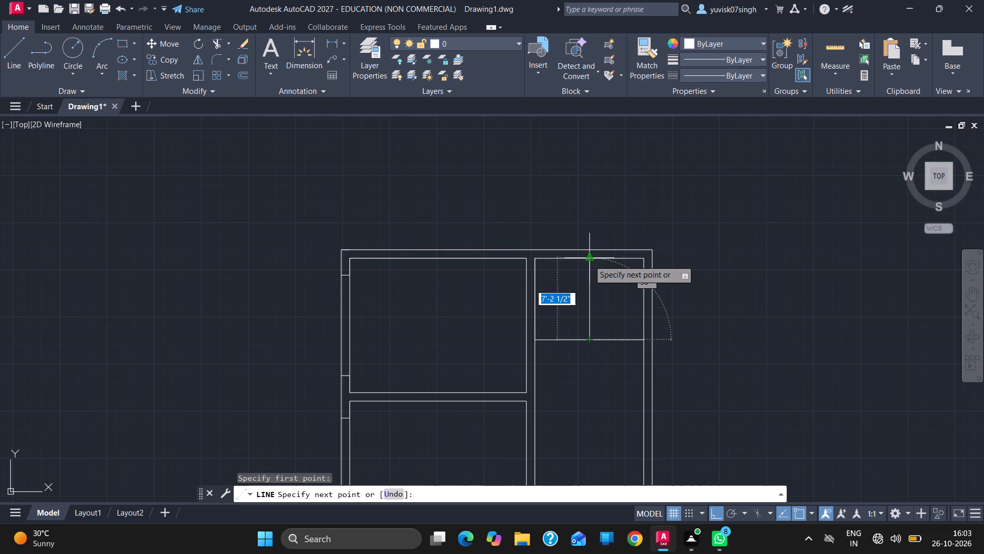
{"action": "left_click", "coordinate": [589, 260]}
{"action": "key", "text": "Escape"}
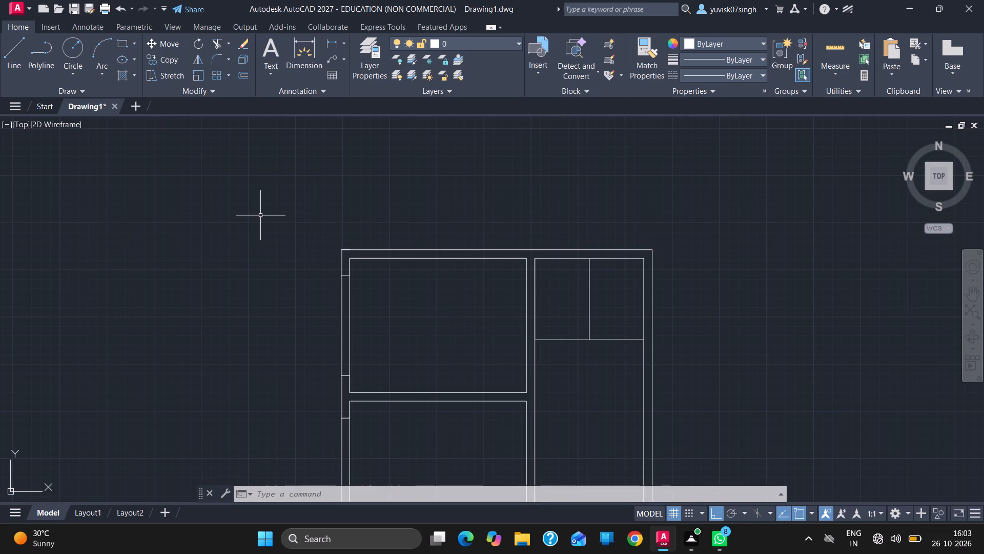
Draw a line from the upper-right room's upper-left inner corner 2'6" to the right and down to the room's bottom line.
{"action": "left_click", "coordinate": [2, 57]}
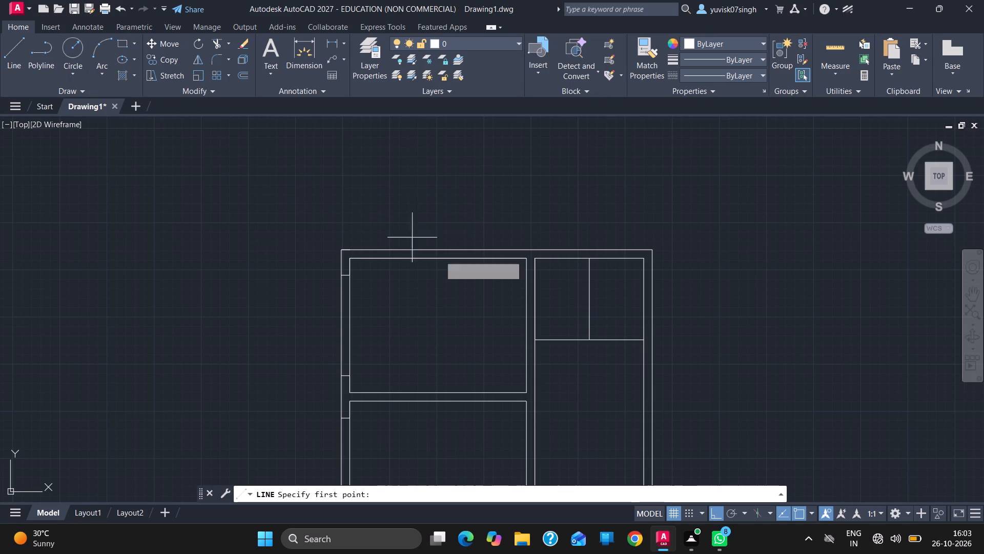
{"action": "left_click", "coordinate": [537, 261]}
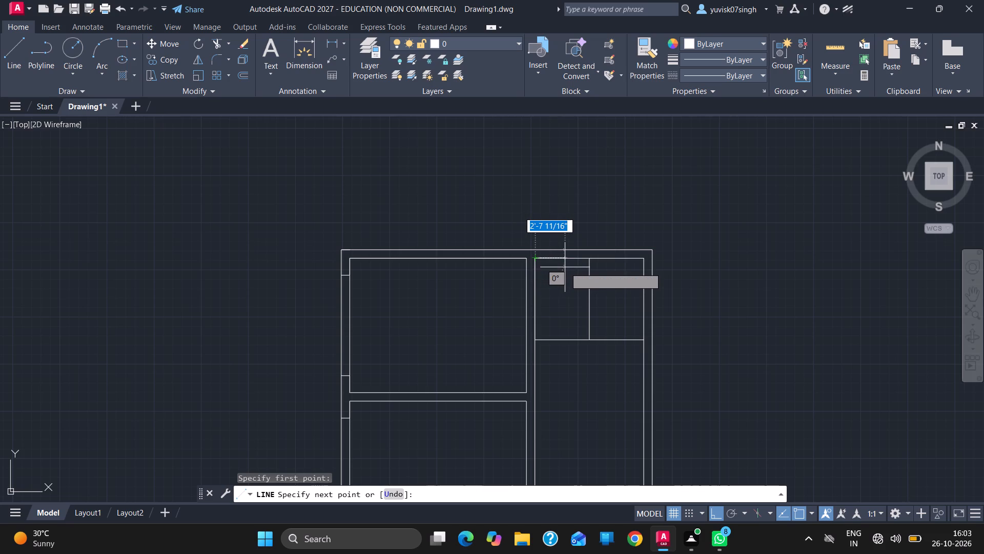
{"action": "key", "text": "2"}
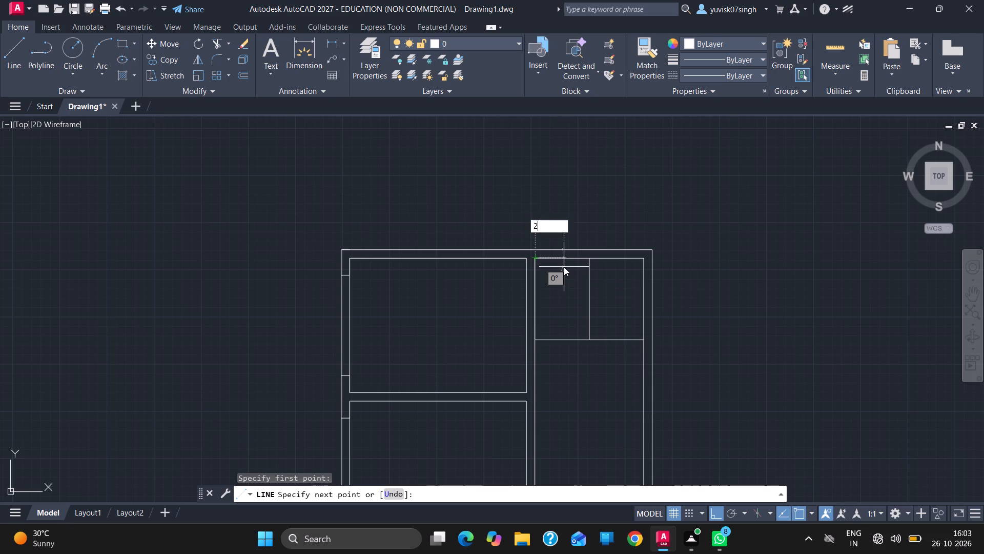
{"action": "type", "text": "'6"}
{"action": "key", "text": "Return"}
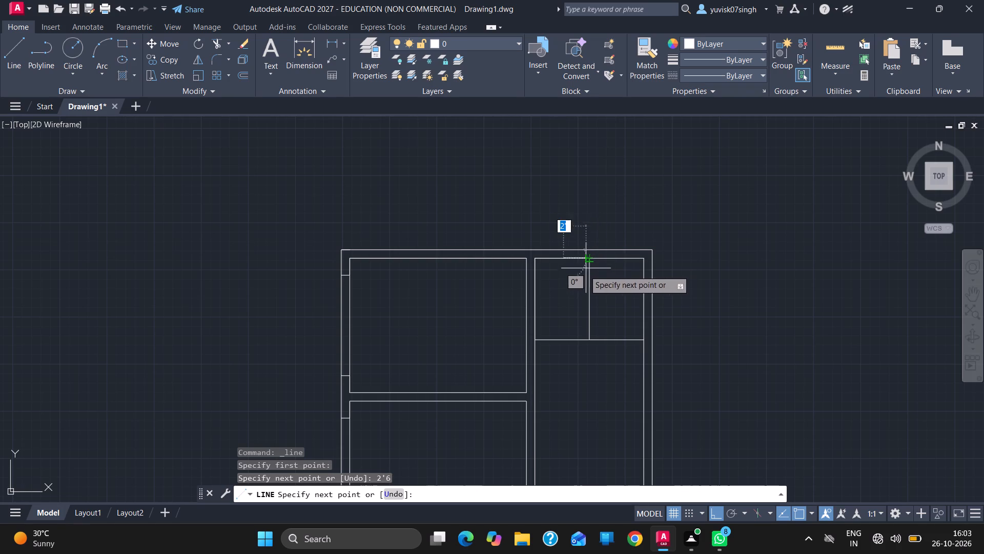
{"action": "left_click", "coordinate": [564, 342]}
{"action": "key", "text": "Escape"}
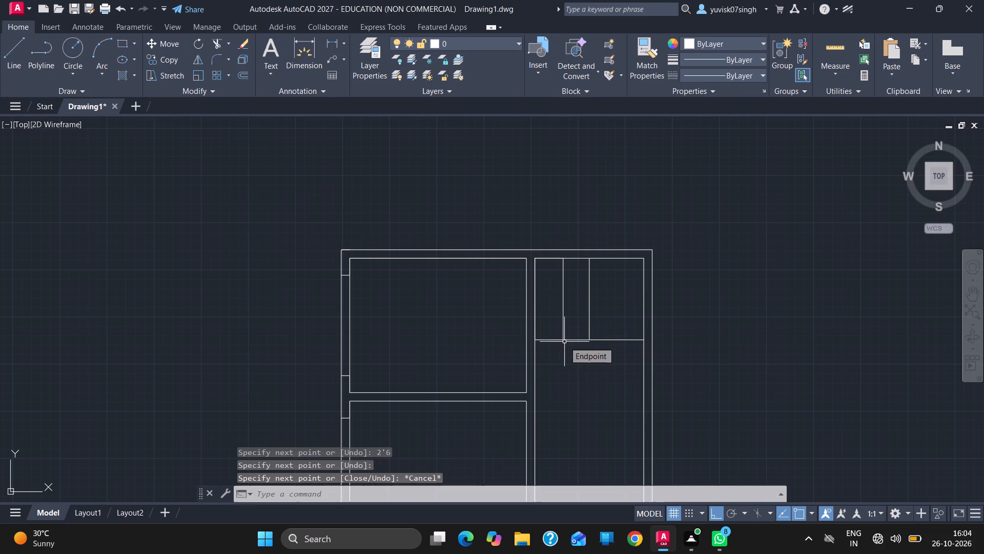
Draw a line from the upper-right room's upper-right inner corner 2'6" to the left and down to the room's bottom line.
{"action": "left_click", "coordinate": [3, 57]}
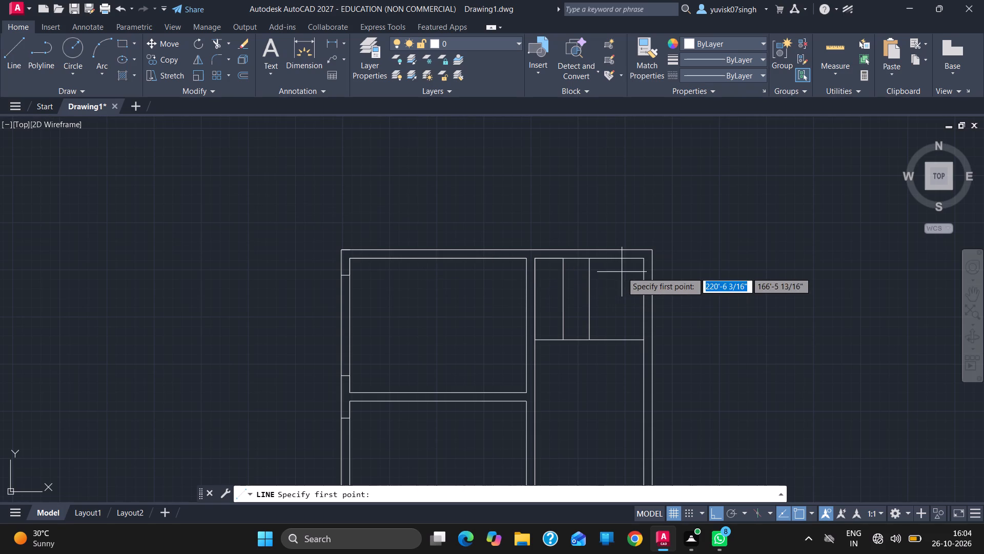
{"action": "left_click", "coordinate": [640, 258]}
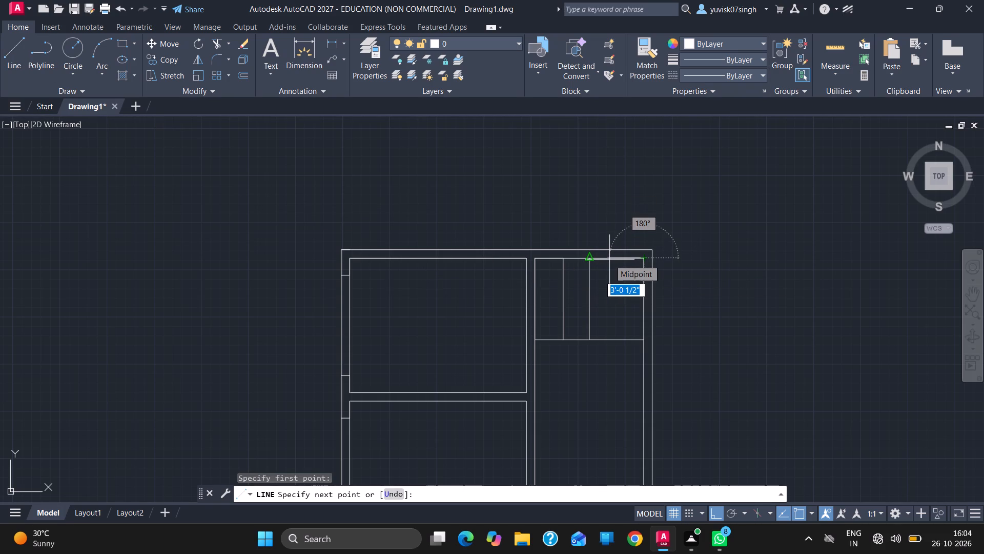
{"action": "type", "text": "2'6"}
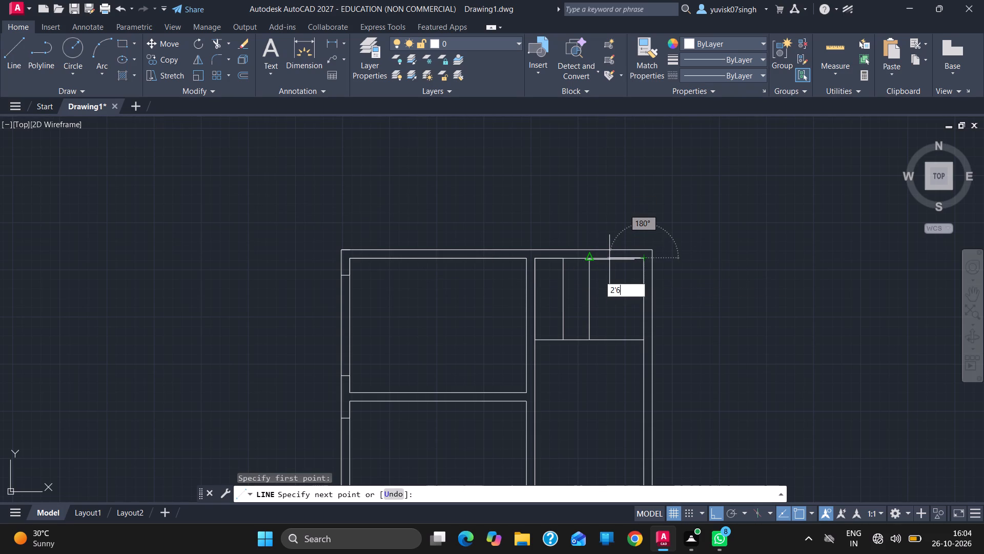
{"action": "key", "text": "Return"}
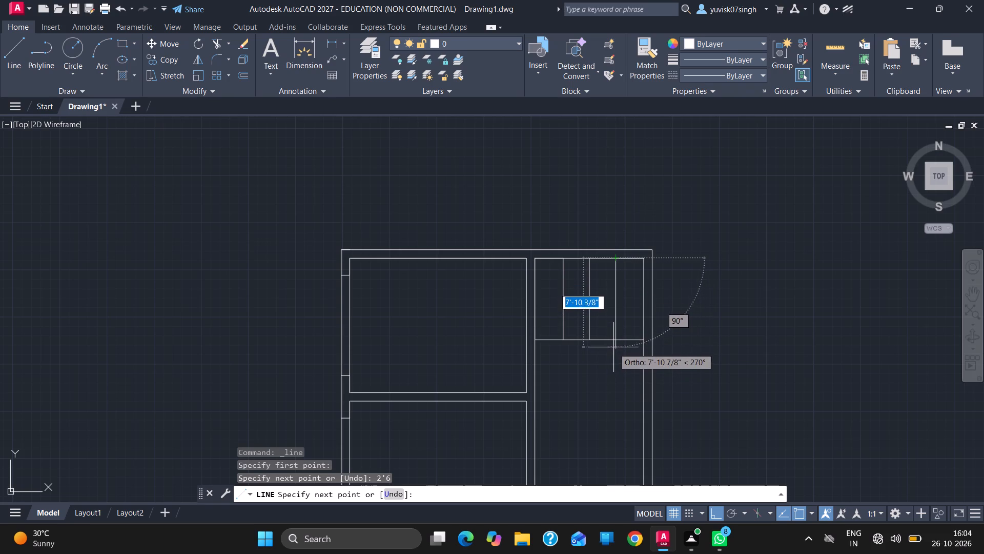
{"action": "left_click", "coordinate": [614, 340]}
{"action": "key", "text": "Escape"}
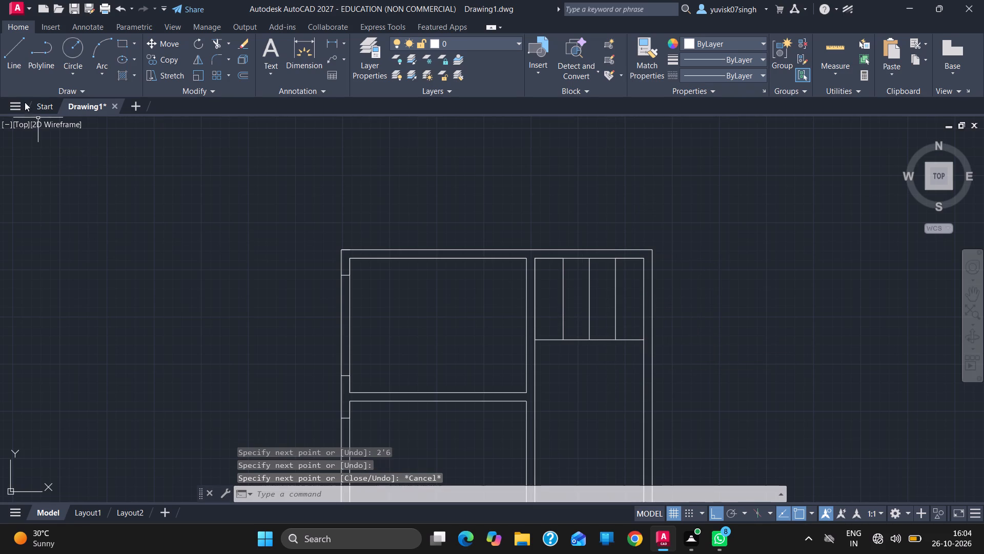
Draw a line from the upper-right room's upper-left inner corner 2'6" down and across to the right wall's inner line.
{"action": "left_click", "coordinate": [5, 70]}
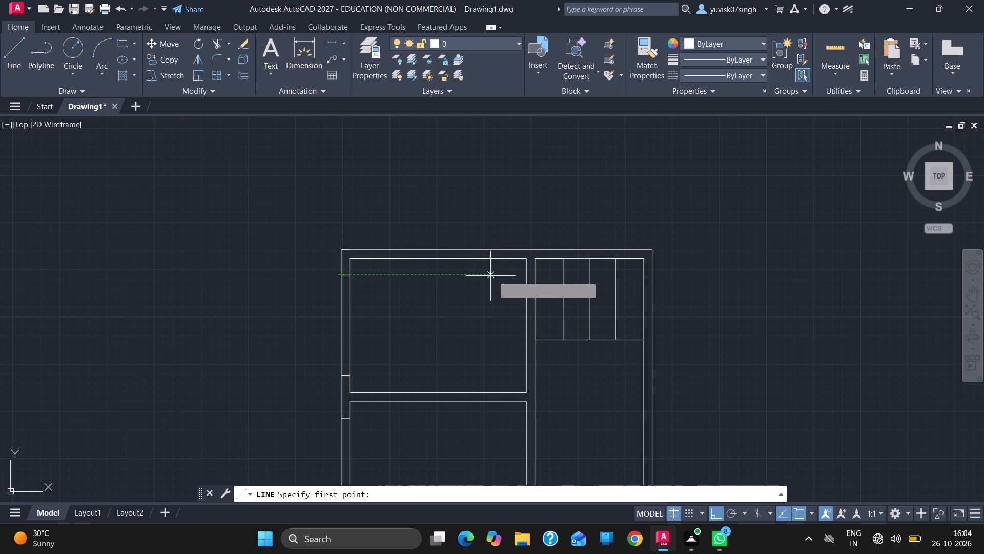
{"action": "left_click", "coordinate": [537, 258]}
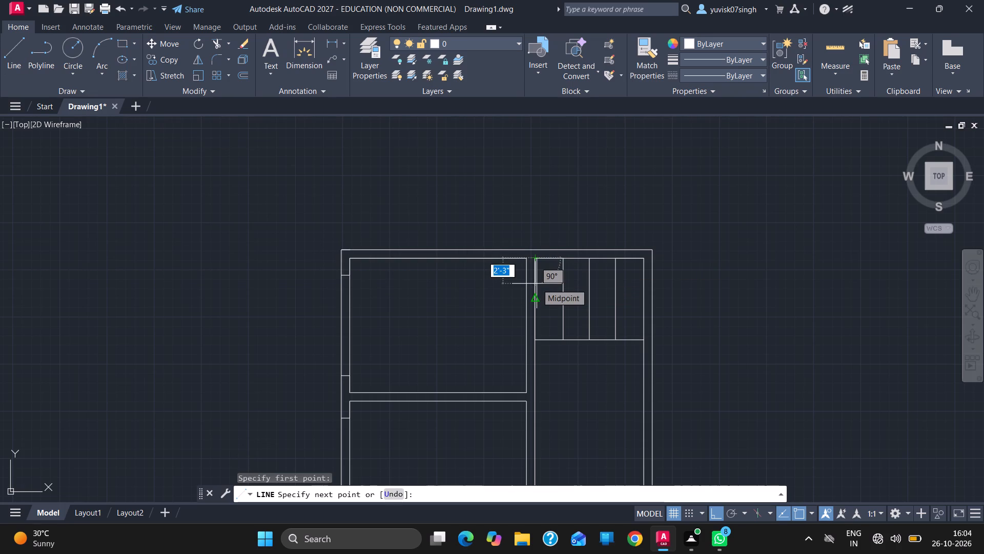
{"action": "key", "text": "2"}
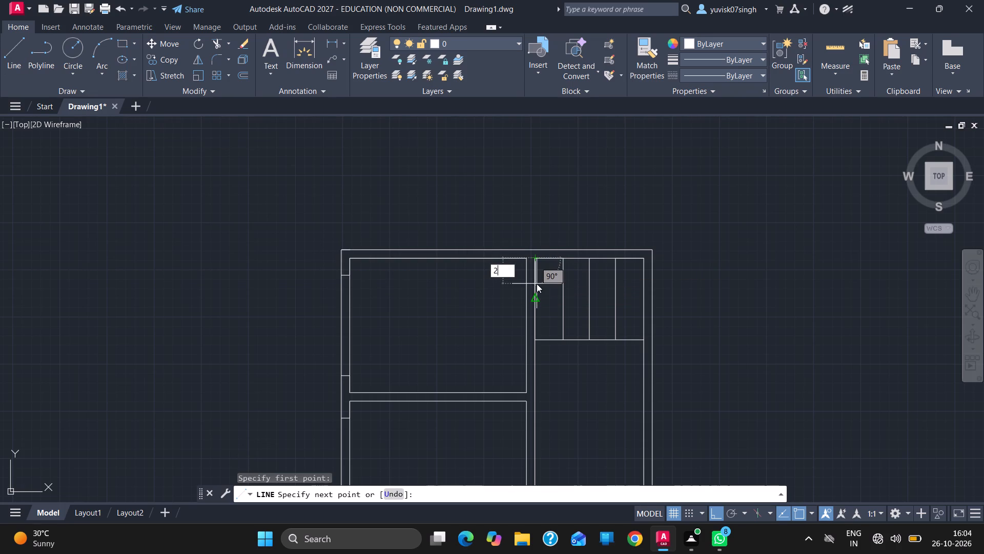
{"action": "type", "text": "'6"}
{"action": "key", "text": "Return"}
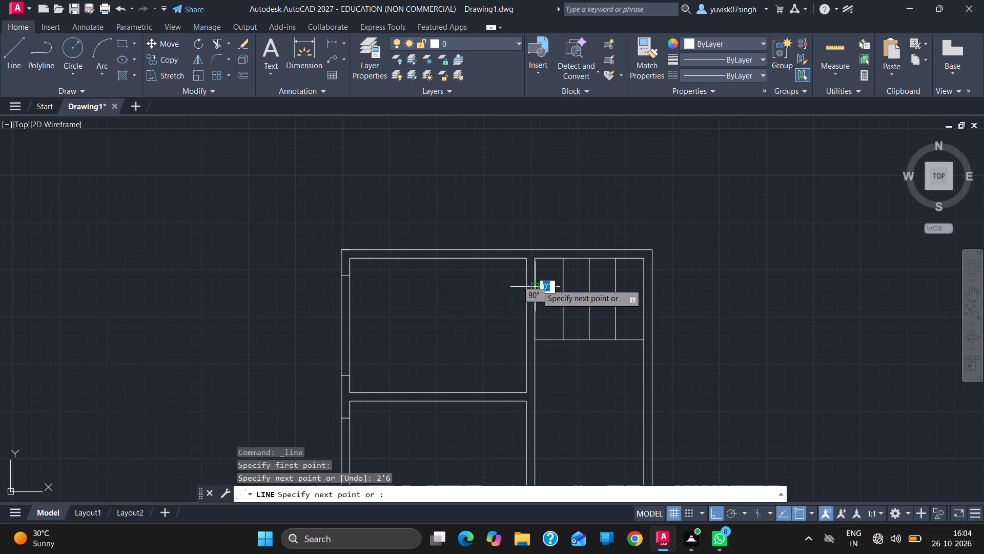
{"action": "left_click", "coordinate": [647, 288]}
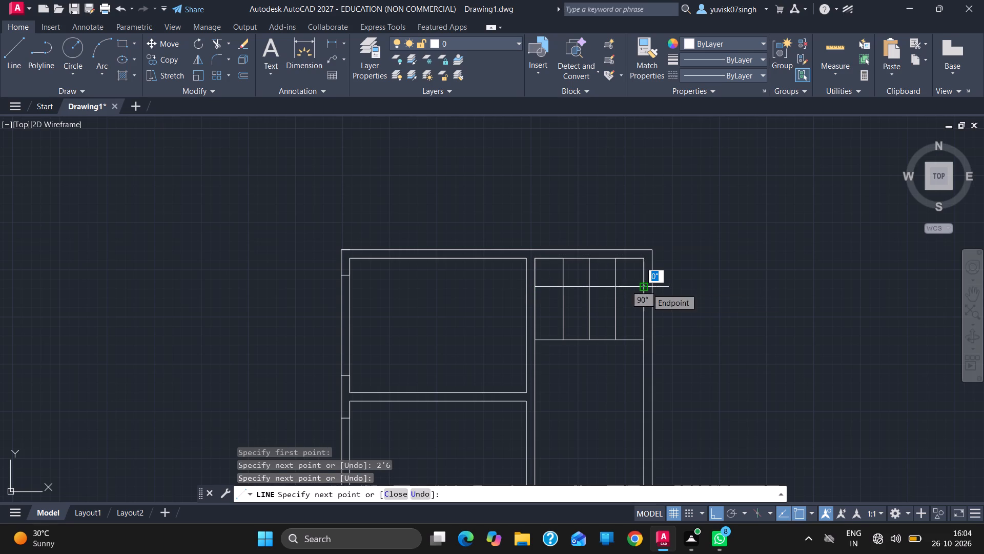
{"action": "key", "text": "Escape"}
Trim away the upper-right room's middle vertical line, both below and above the horizontal line crossing it.
{"action": "scroll", "coordinate": [647, 288], "scroll_direction": "up", "scroll_amount": 3, "text": "ctrl"}
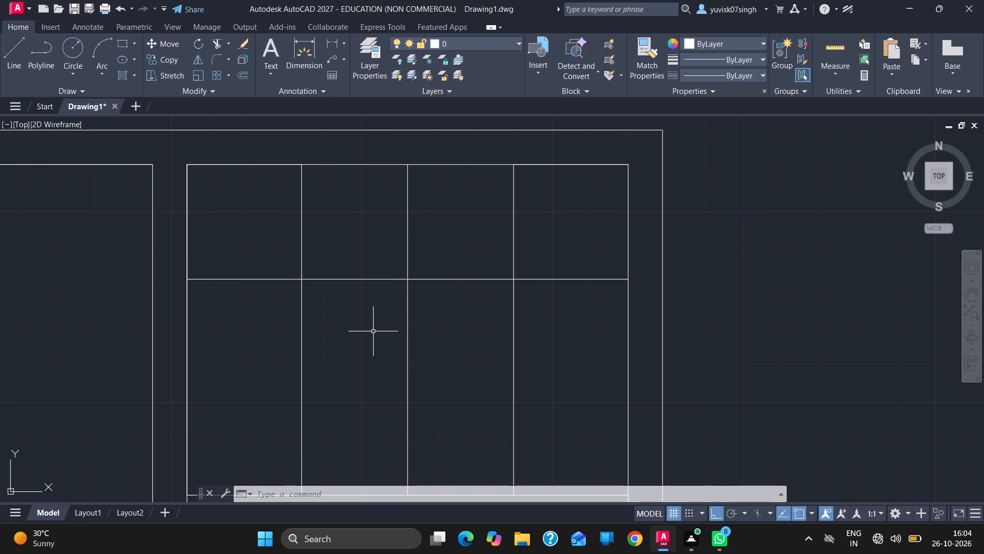
{"action": "type", "text": "TR"}
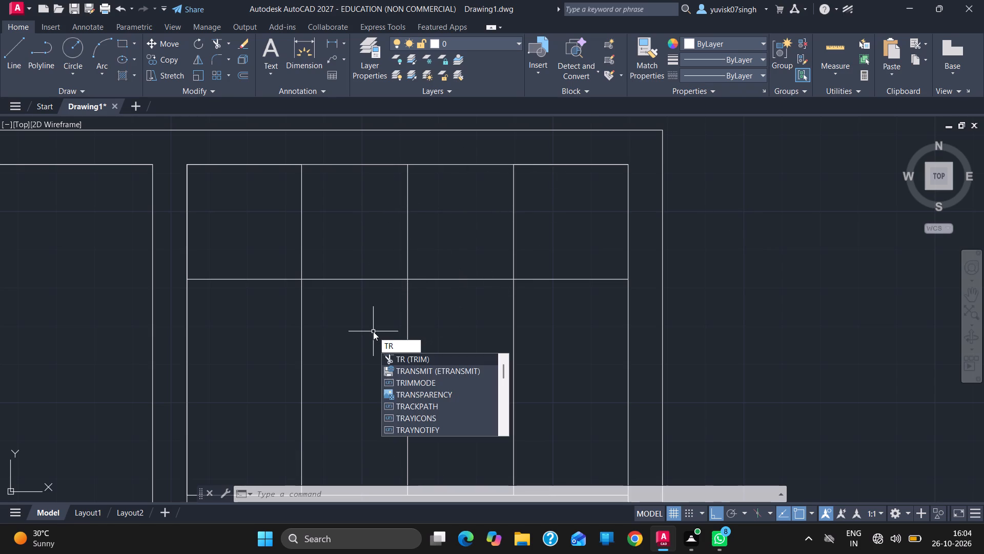
{"action": "key", "text": "Return"}
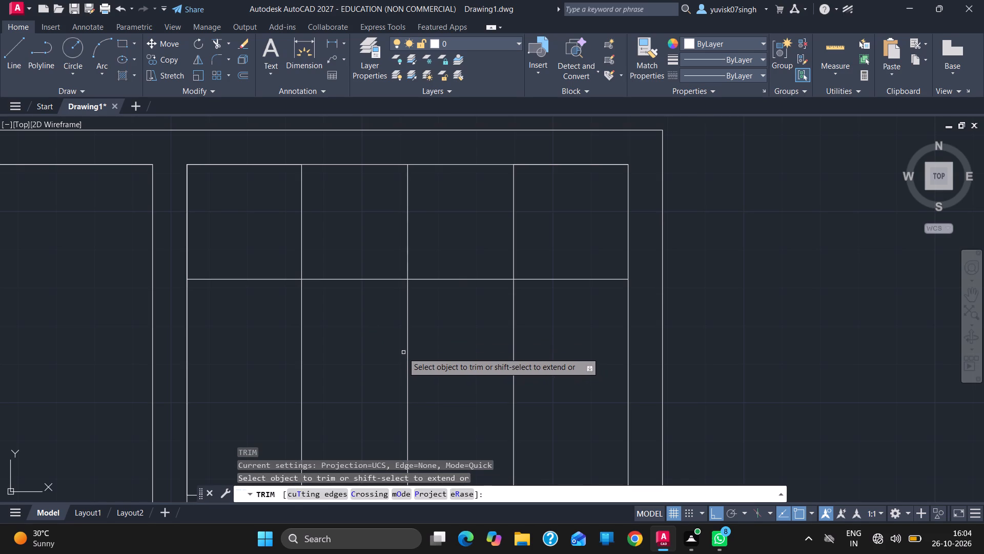
{"action": "left_click_drag", "start_coordinate": [403, 352], "coordinate": [419, 348]}
{"action": "left_click_drag", "start_coordinate": [419, 348], "coordinate": [416, 323]}
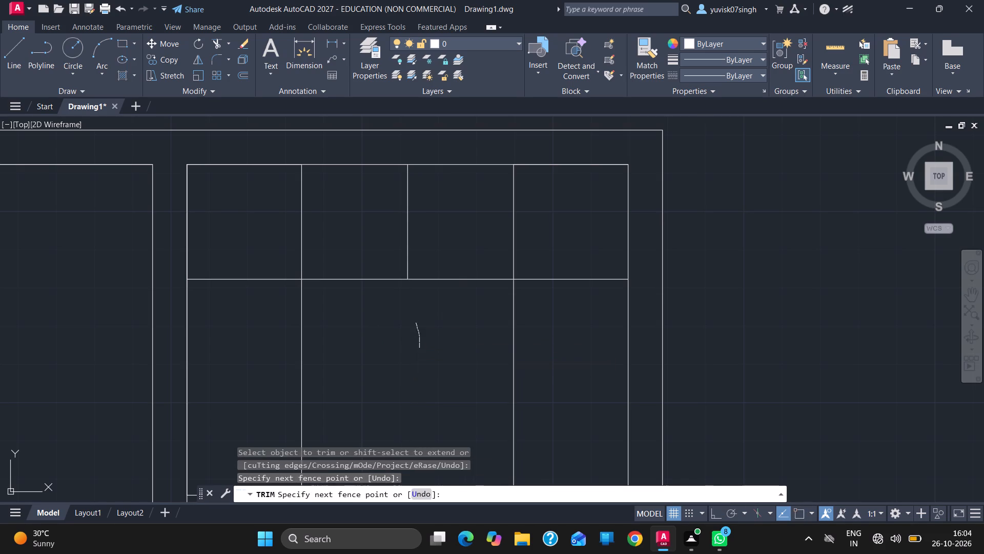
{"action": "left_click", "coordinate": [416, 323]}
{"action": "left_click", "coordinate": [416, 306]}
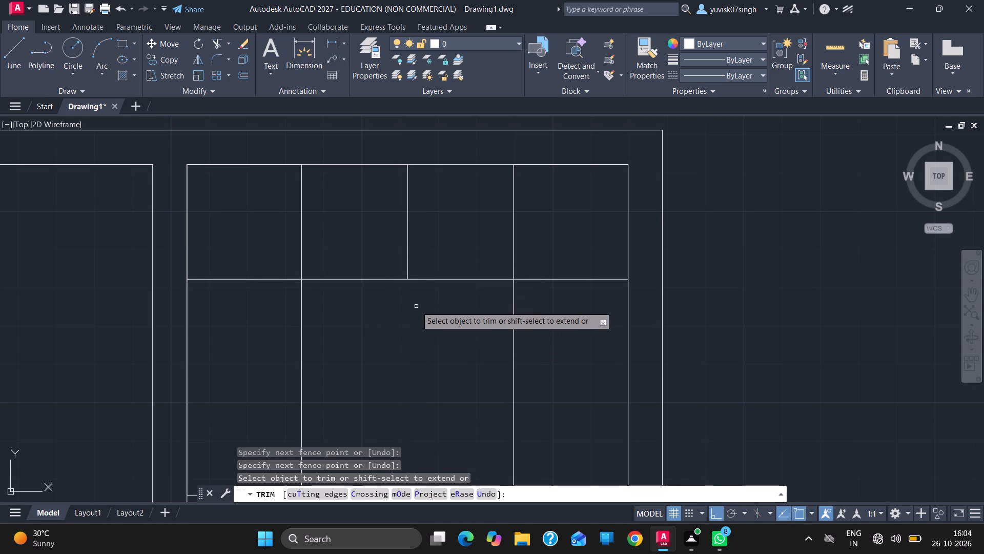
{"action": "left_click_drag", "start_coordinate": [420, 241], "coordinate": [381, 232]}
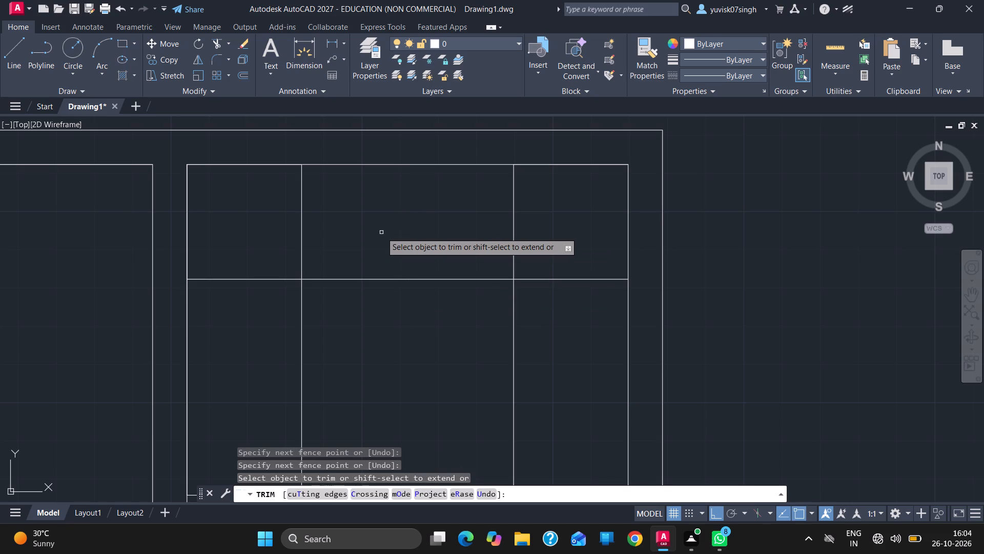
Draw a 3' by 3' square outline from the upper-right room's upper-left inner corner, going right, down and back to the left wall line.
{"action": "left_click", "coordinate": [8, 54]}
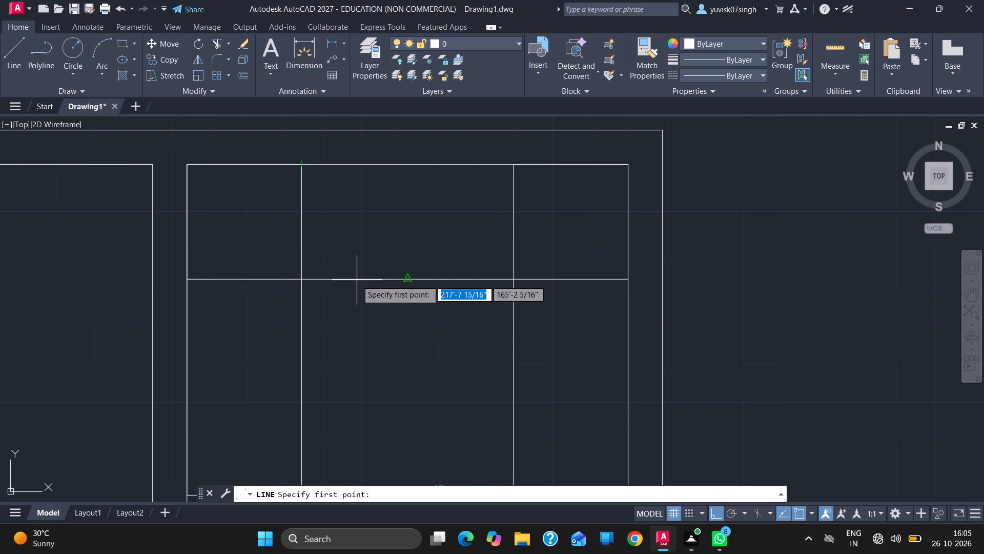
{"action": "scroll", "coordinate": [357, 280], "scroll_direction": "down", "scroll_amount": 2, "text": "ctrl"}
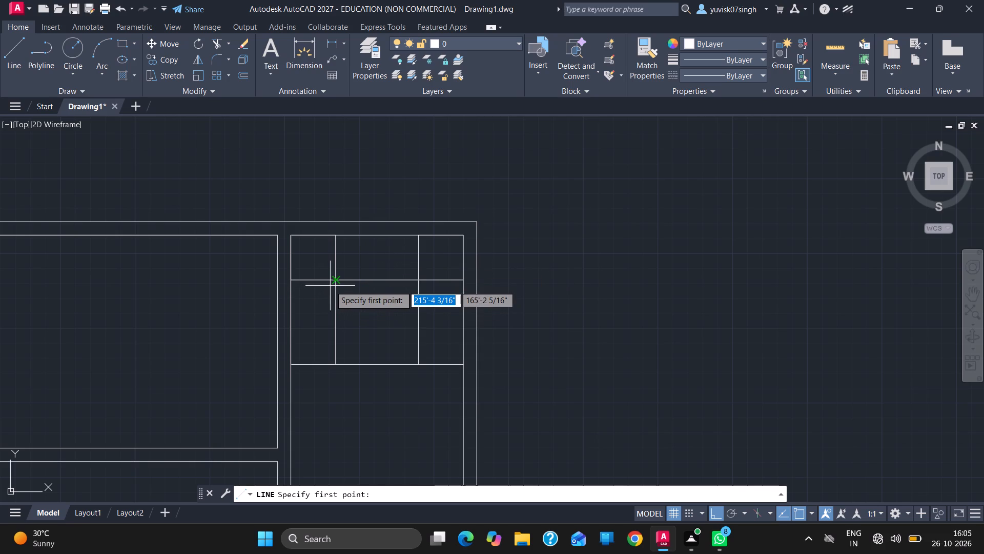
{"action": "left_click", "coordinate": [292, 236]}
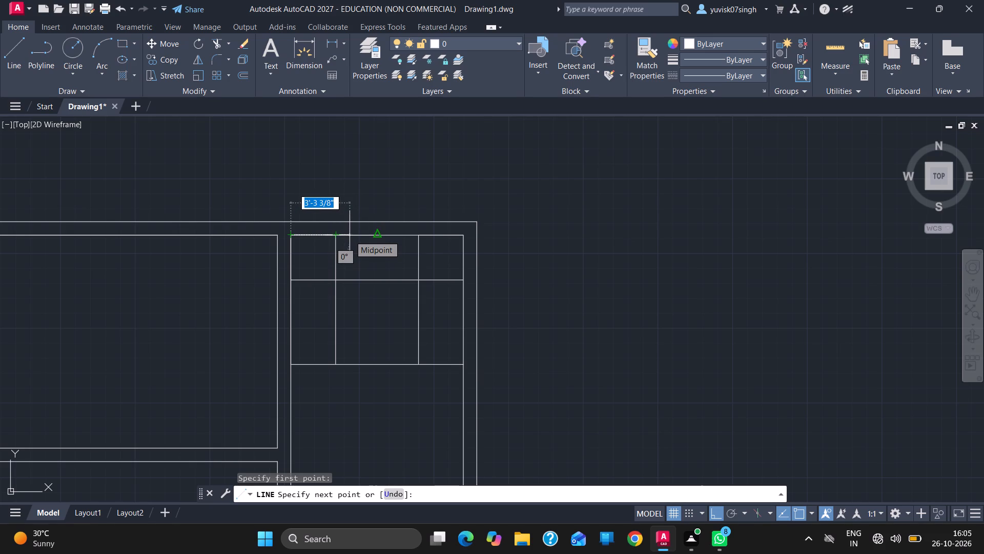
{"action": "type", "text": "3'"}
{"action": "key", "text": "Return"}
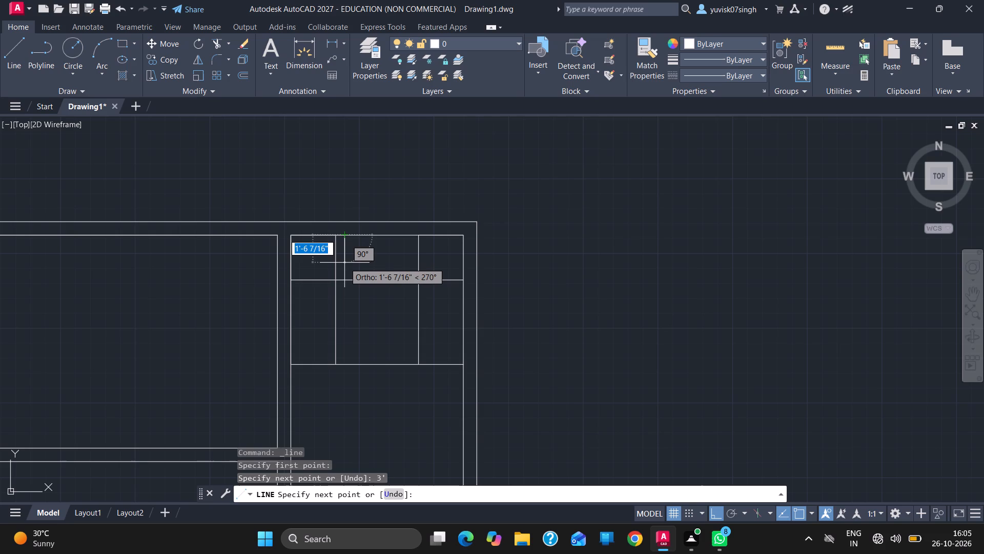
{"action": "type", "text": "3'"}
{"action": "key", "text": "Return"}
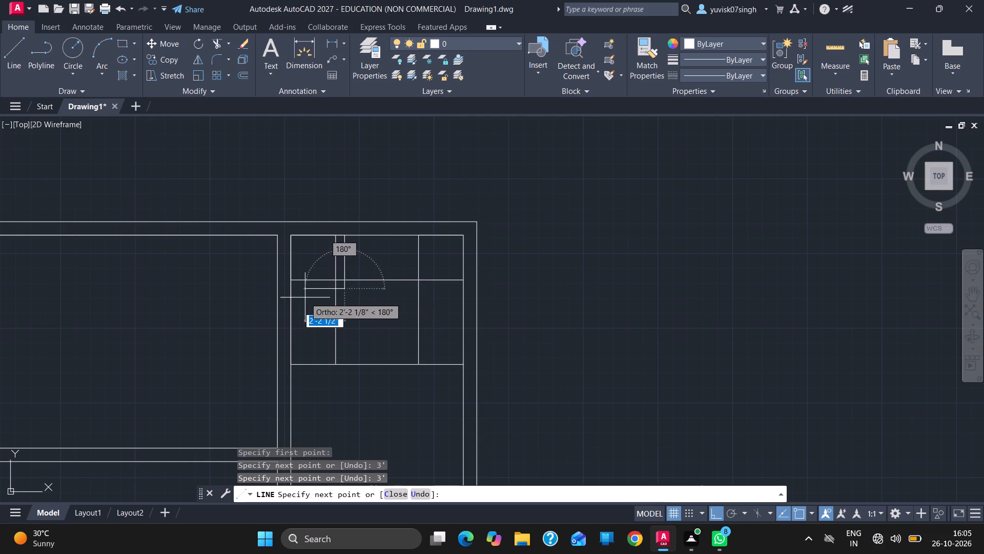
{"action": "left_click", "coordinate": [288, 290]}
{"action": "key", "text": "grave"}
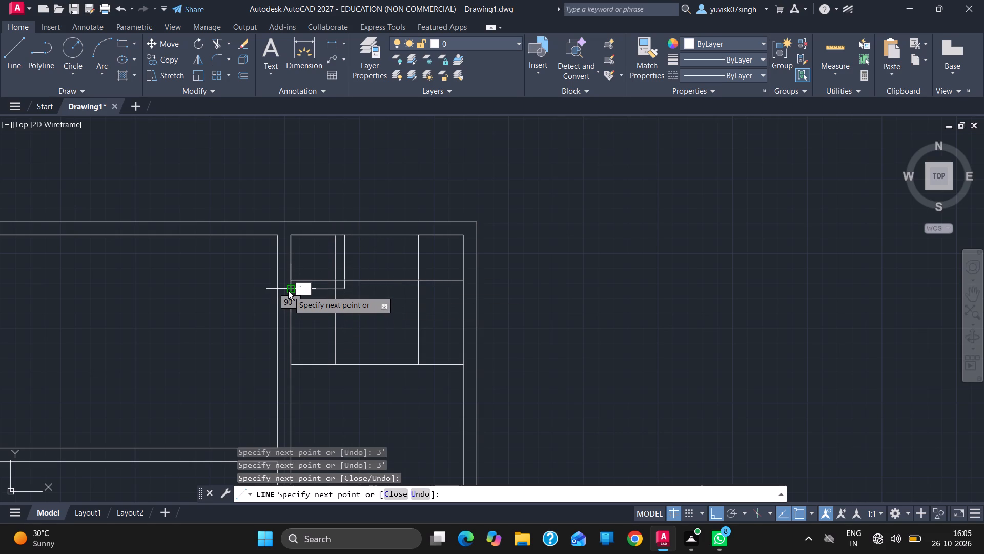
{"action": "key", "text": "Escape"}
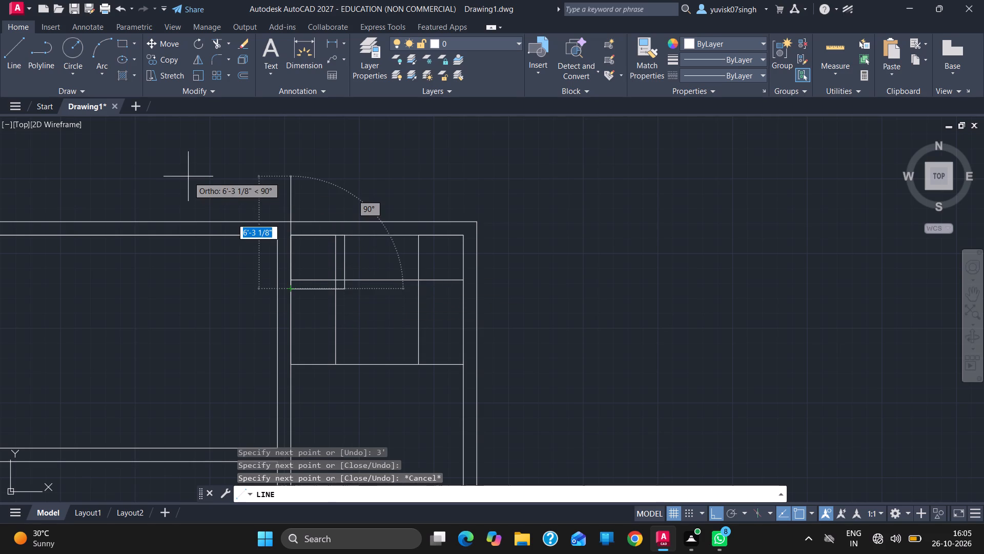
{"action": "key", "text": "Escape"}
Draw a 3' by 3' square outline from the upper-right room's upper-right inner corner, going left, down and back to the right wall line.
{"action": "left_click", "coordinate": [4, 77]}
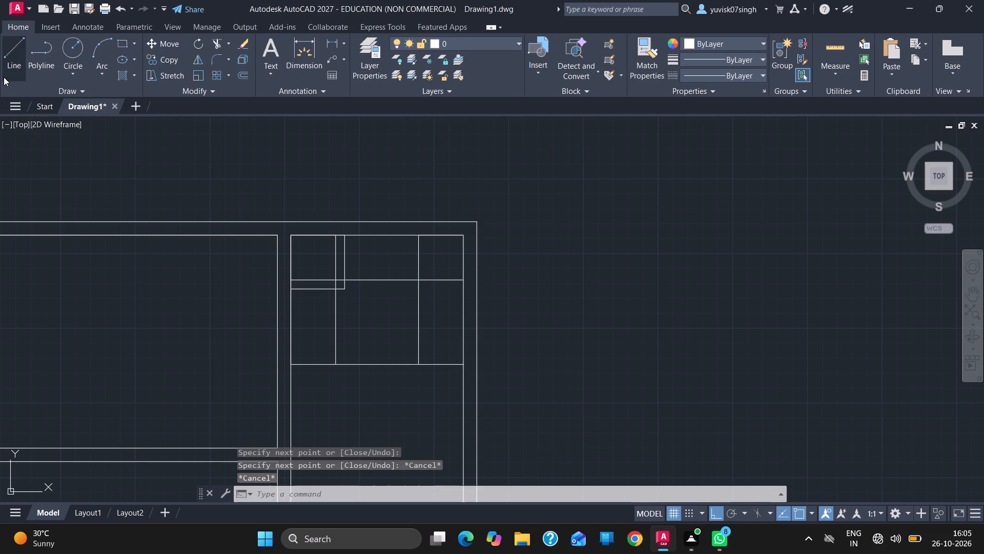
{"action": "left_click", "coordinate": [461, 235]}
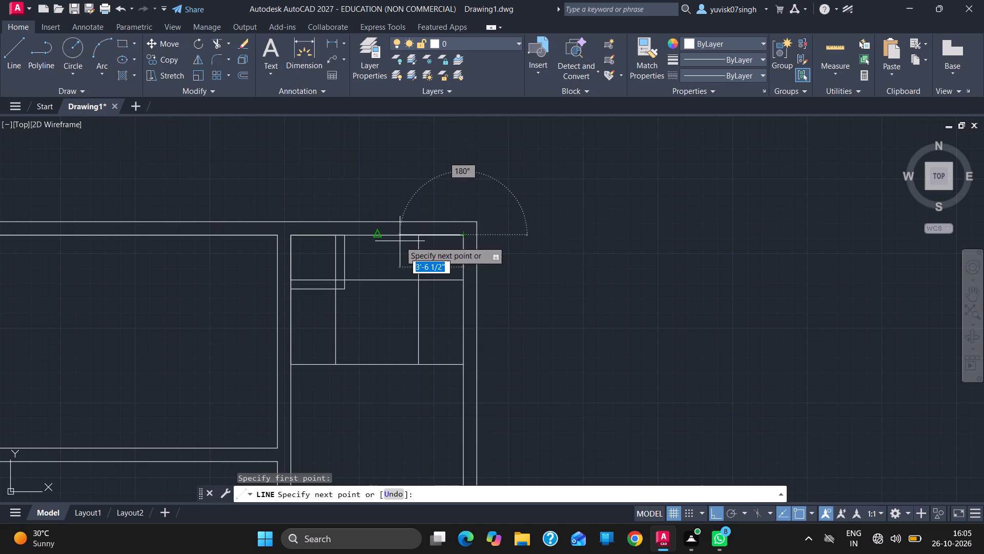
{"action": "type", "text": "3'"}
{"action": "key", "text": "Return"}
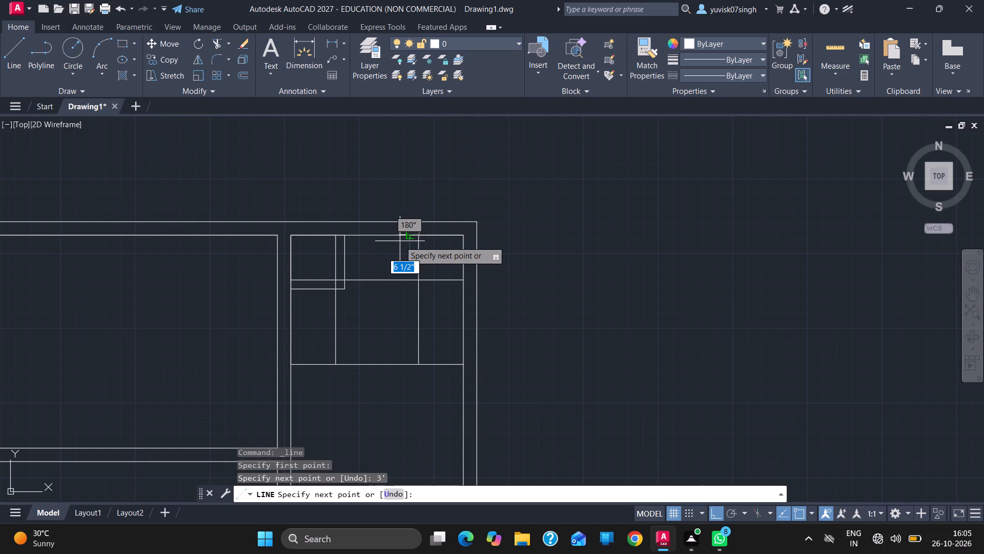
{"action": "type", "text": "3'"}
{"action": "key", "text": "Return"}
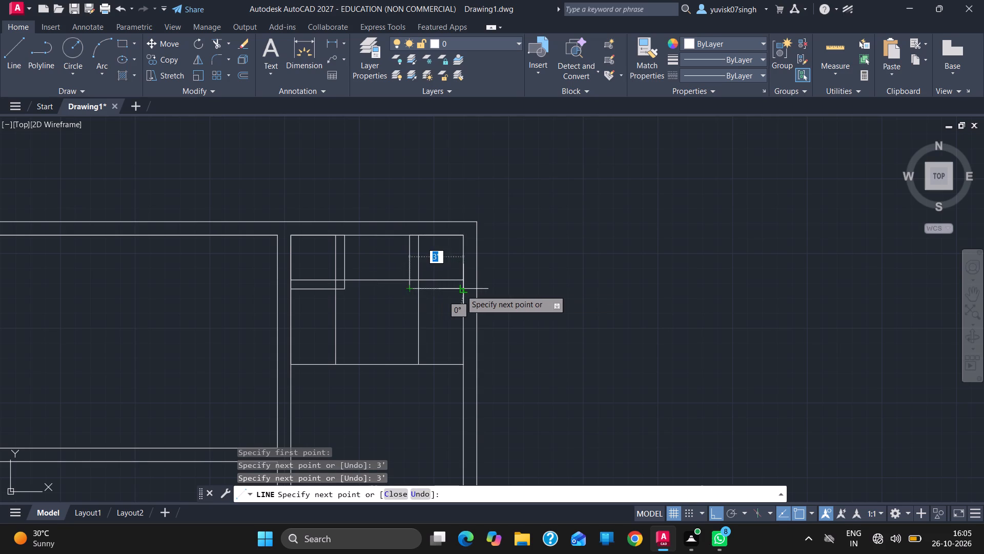
{"action": "left_click", "coordinate": [461, 290]}
{"action": "key", "text": "Escape"}
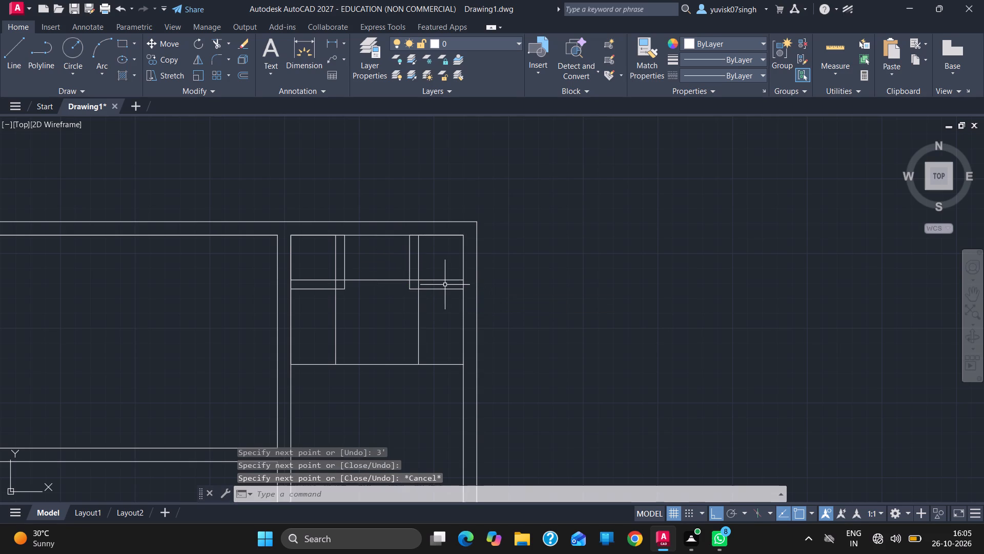
Trim away the old 2'6" vertical and horizontal lines inside and below the upper-right room's right 3' square.
{"action": "type", "text": "TR"}
{"action": "key", "text": "Return"}
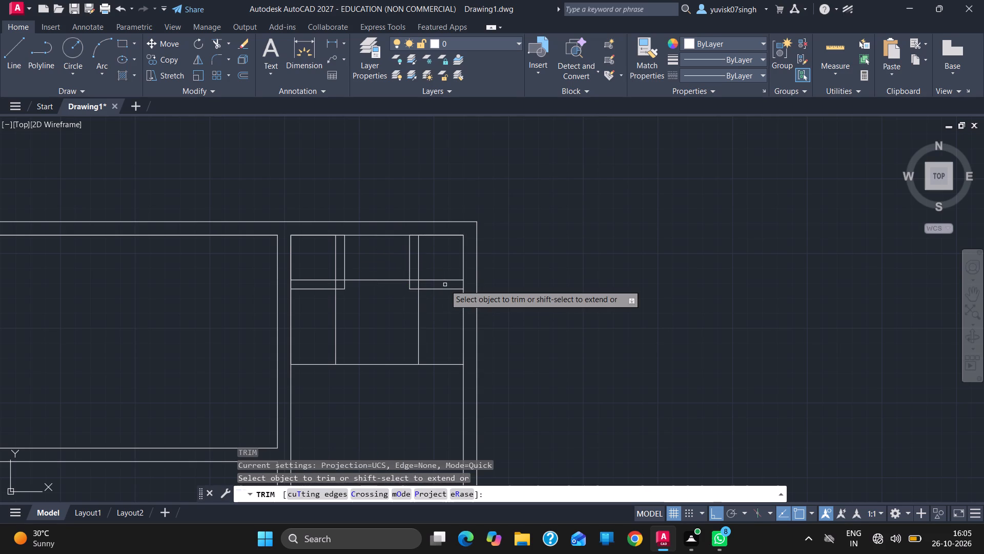
{"action": "left_click_drag", "start_coordinate": [445, 285], "coordinate": [418, 266]}
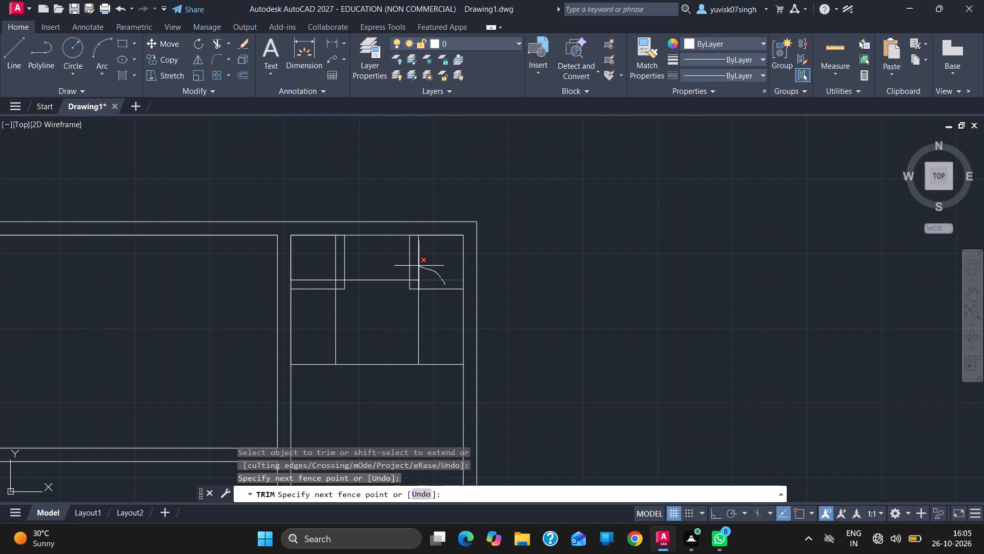
{"action": "left_click_drag", "start_coordinate": [418, 266], "coordinate": [416, 263]}
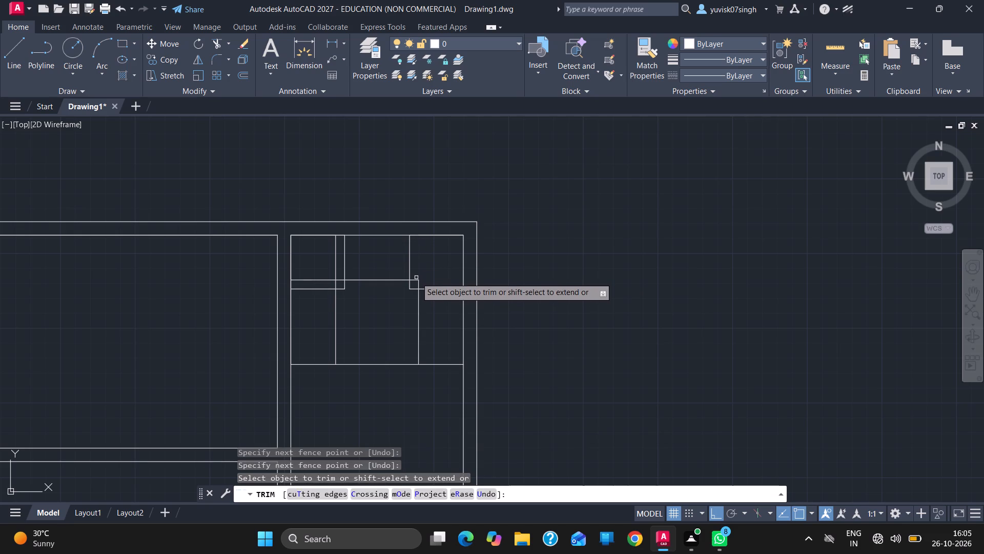
{"action": "left_click", "coordinate": [416, 280]}
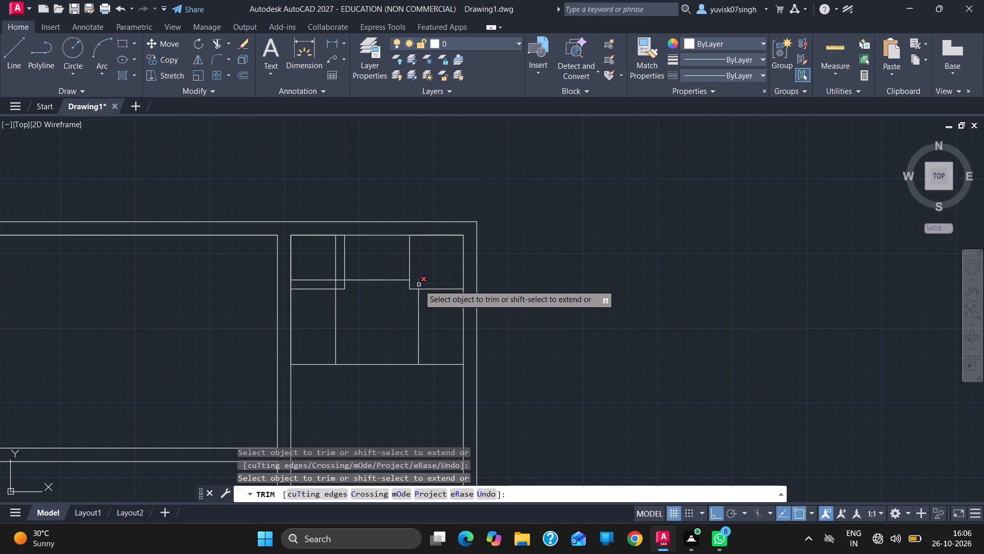
{"action": "left_click", "coordinate": [419, 285]}
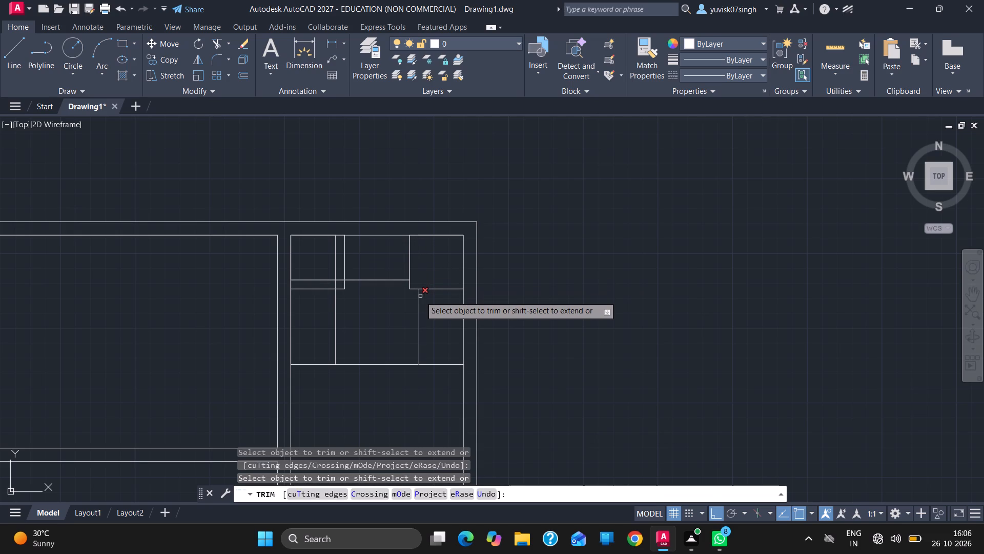
{"action": "left_click", "coordinate": [420, 296]}
Trim away the remaining 2'6" lines between the two 3' squares and inside and below the left square.
{"action": "left_click_drag", "start_coordinate": [374, 269], "coordinate": [372, 289]}
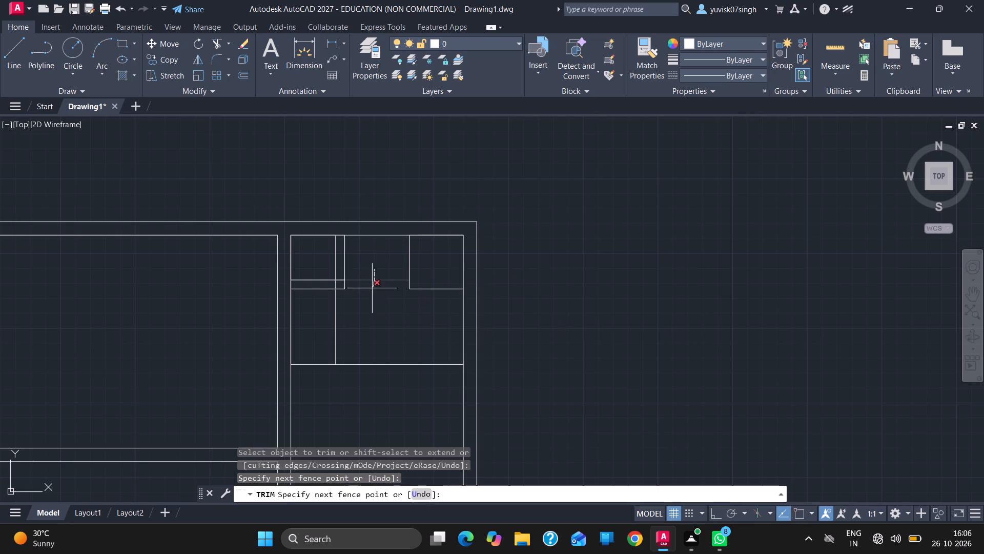
{"action": "left_click_drag", "start_coordinate": [372, 289], "coordinate": [331, 308]}
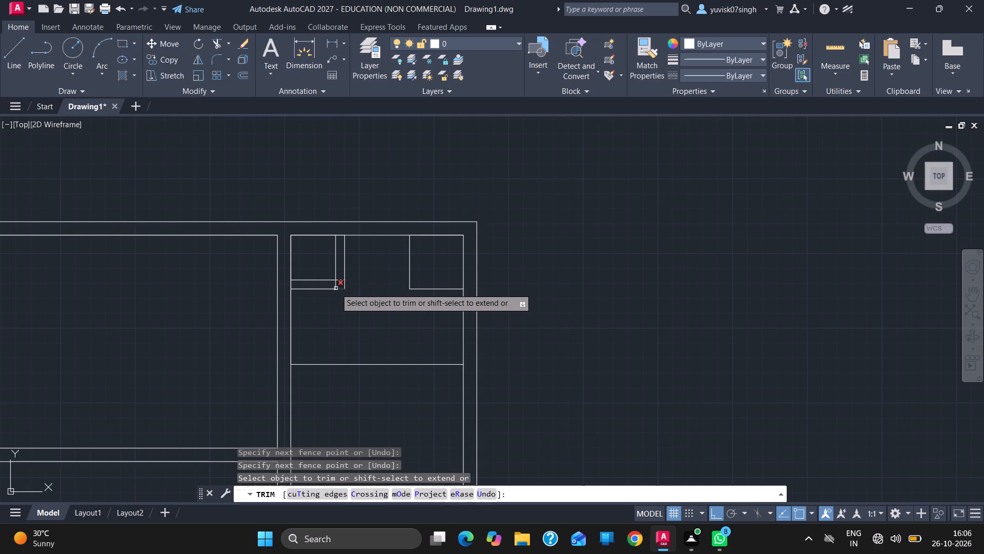
{"action": "left_click", "coordinate": [336, 285]}
{"action": "left_click_drag", "start_coordinate": [336, 285], "coordinate": [325, 279]}
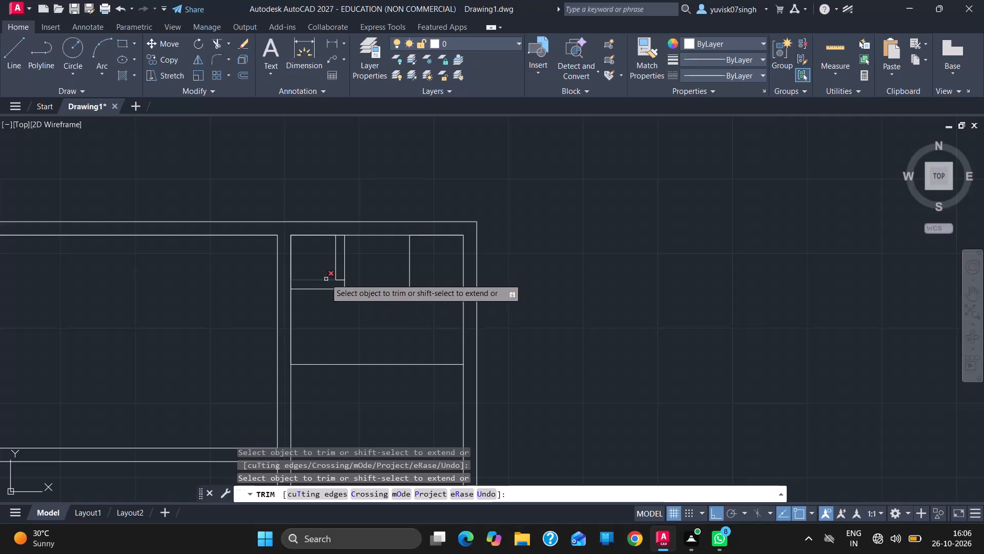
{"action": "left_click_drag", "start_coordinate": [325, 279], "coordinate": [339, 256]}
{"action": "left_click_drag", "start_coordinate": [339, 256], "coordinate": [316, 272]}
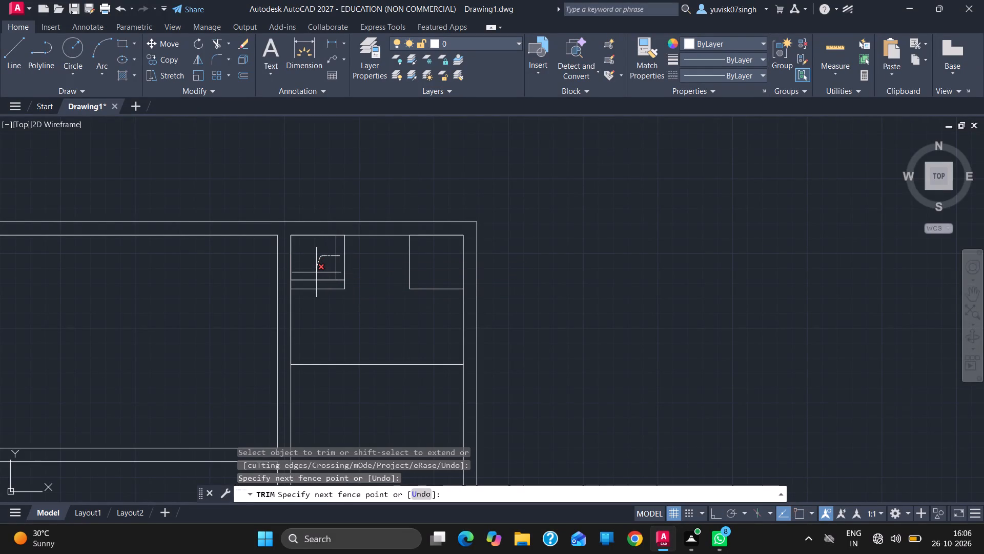
{"action": "left_click_drag", "start_coordinate": [316, 272], "coordinate": [322, 279]}
{"action": "left_click_drag", "start_coordinate": [322, 279], "coordinate": [325, 282]}
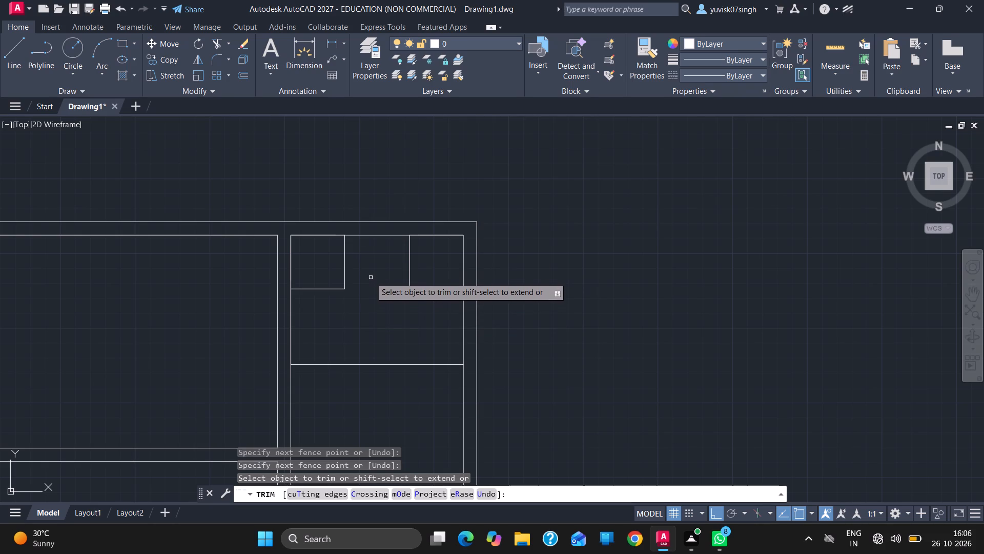
Draw a rectangle outline from the left square's lower inner corner across to the right square, down, left 2'7.5" and onward, and back up.
{"action": "left_click", "coordinate": [24, 78]}
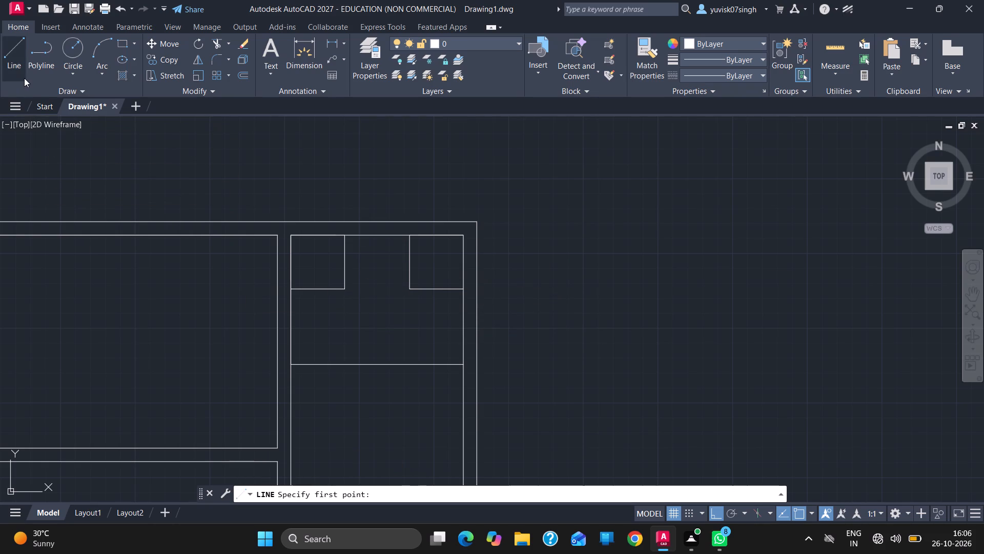
{"action": "left_click", "coordinate": [342, 288]}
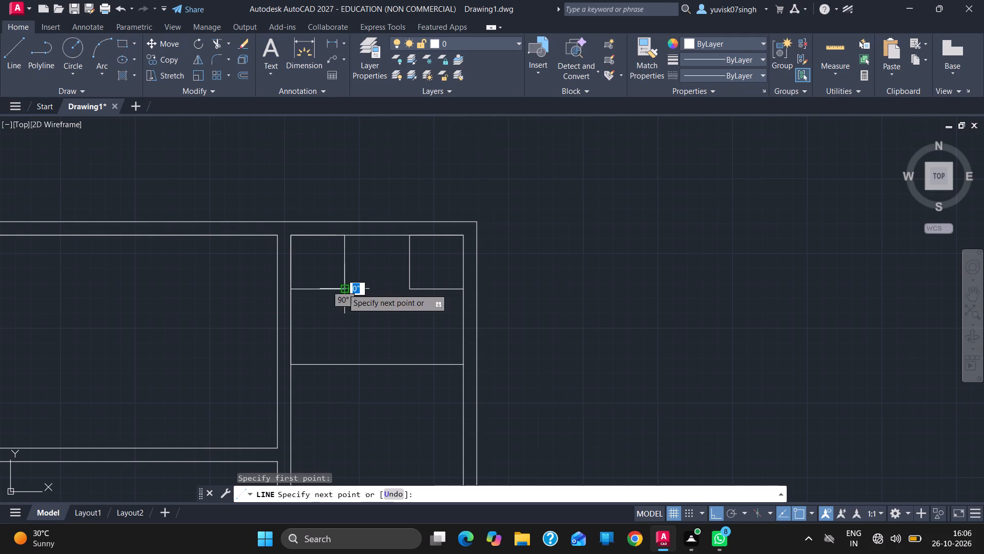
{"action": "left_click", "coordinate": [412, 290]}
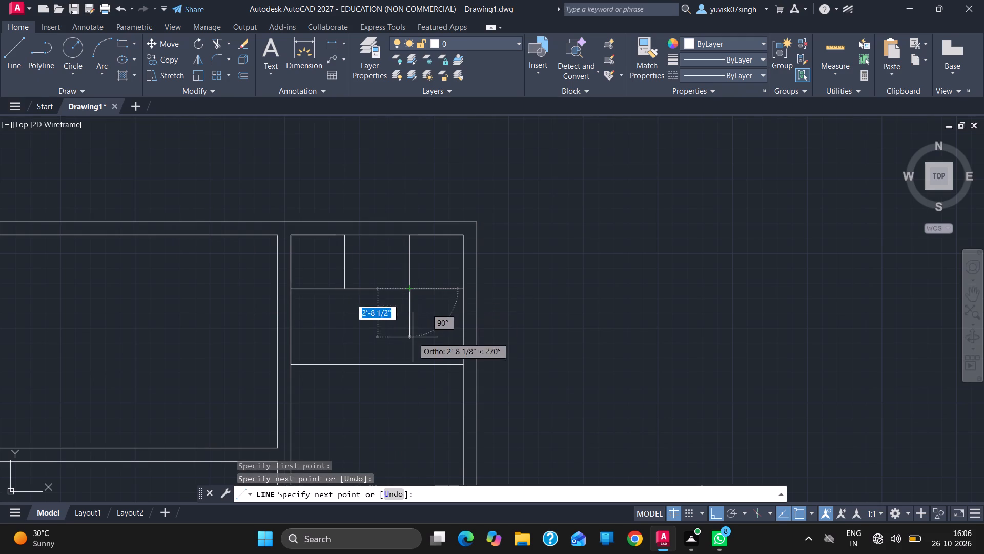
{"action": "left_click", "coordinate": [410, 366]}
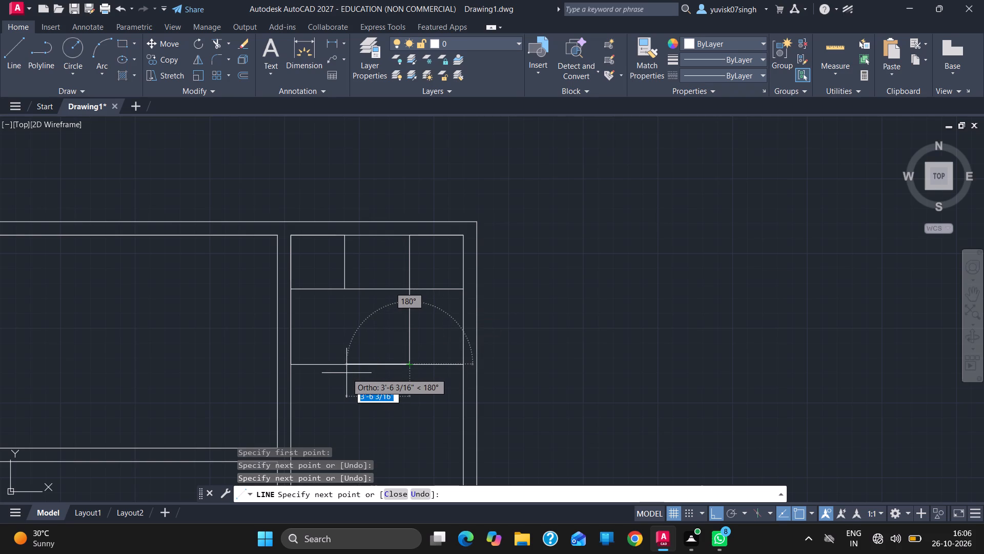
{"action": "key", "text": "2"}
{"action": "type", "text": "'7"}
{"action": "key", "text": "period"}
{"action": "key", "text": "5"}
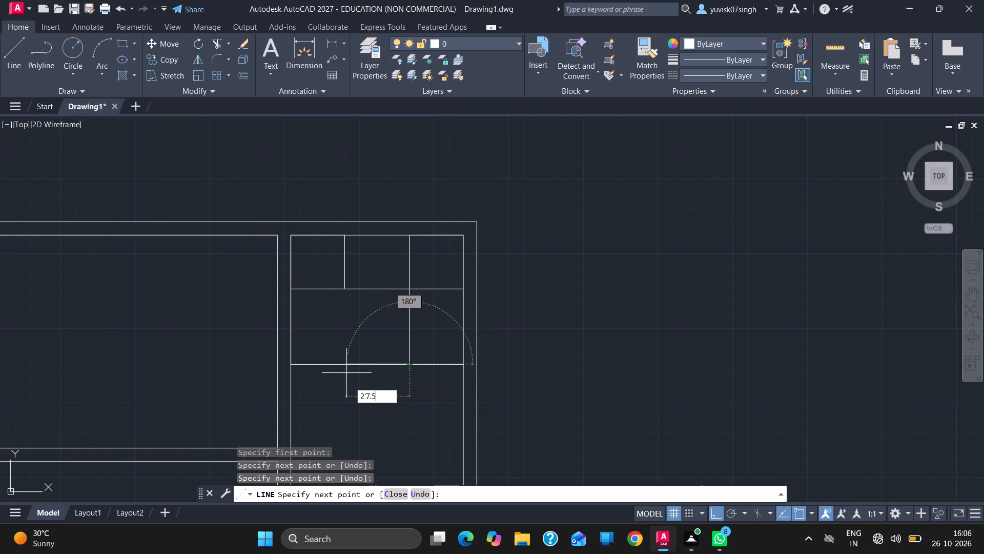
{"action": "key", "text": "Return"}
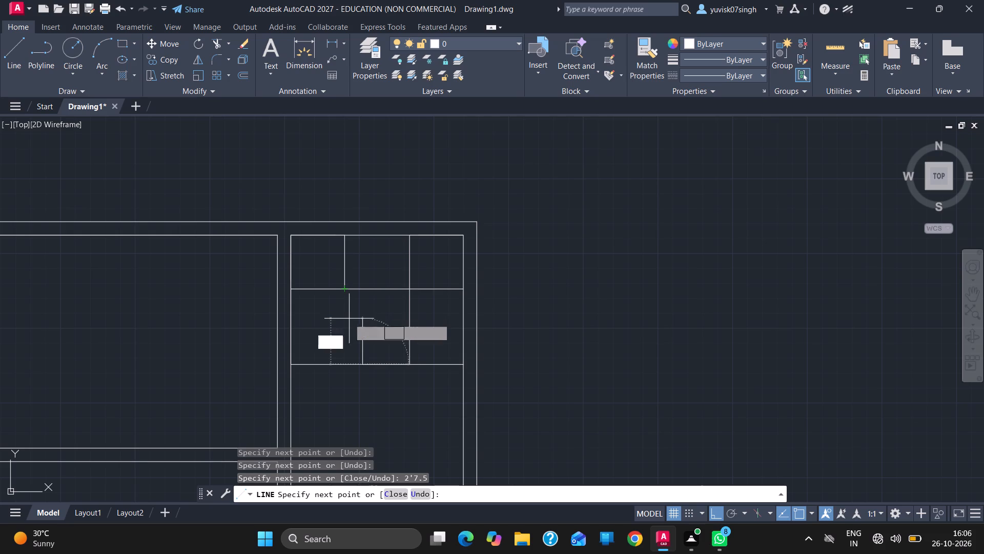
{"action": "left_click", "coordinate": [343, 362]}
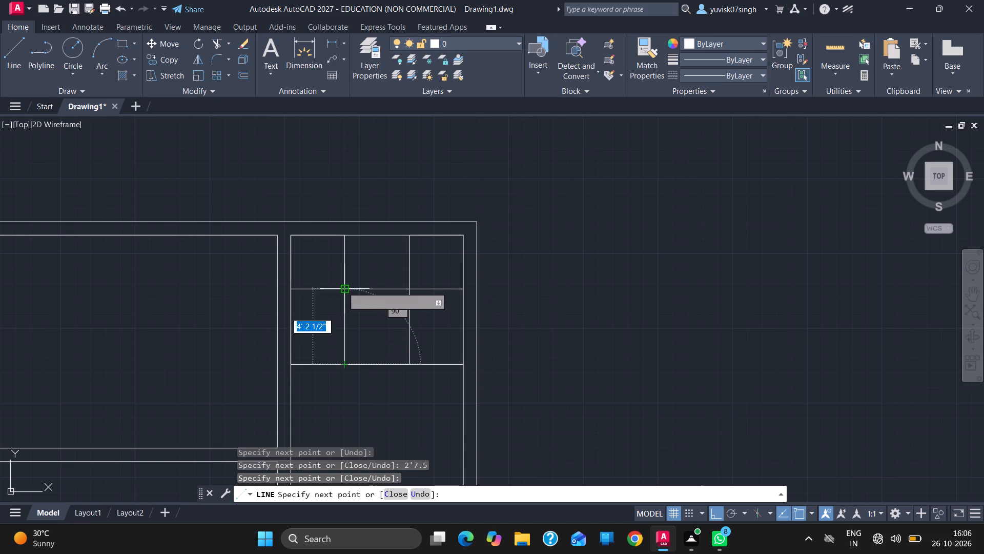
{"action": "left_click", "coordinate": [342, 287]}
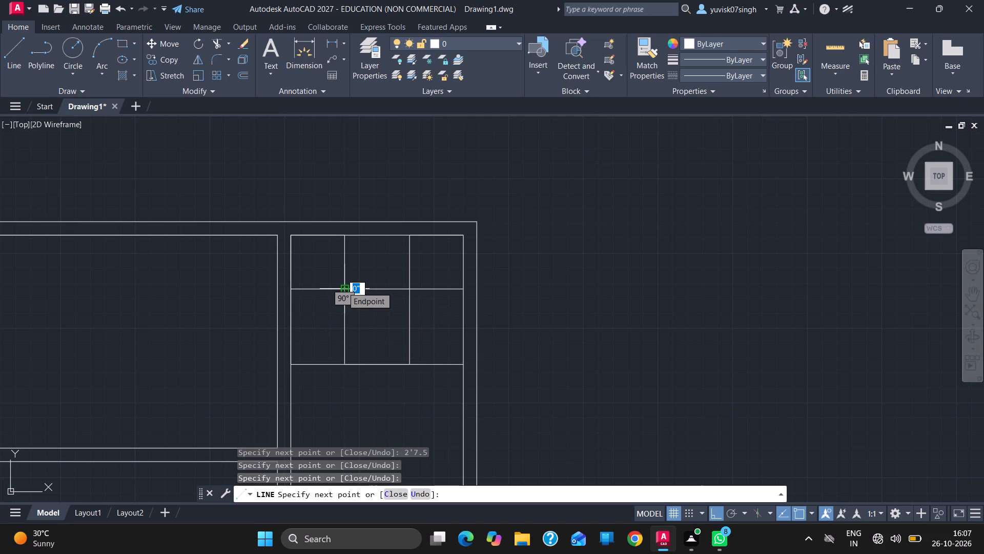
{"action": "key", "text": "Escape"}
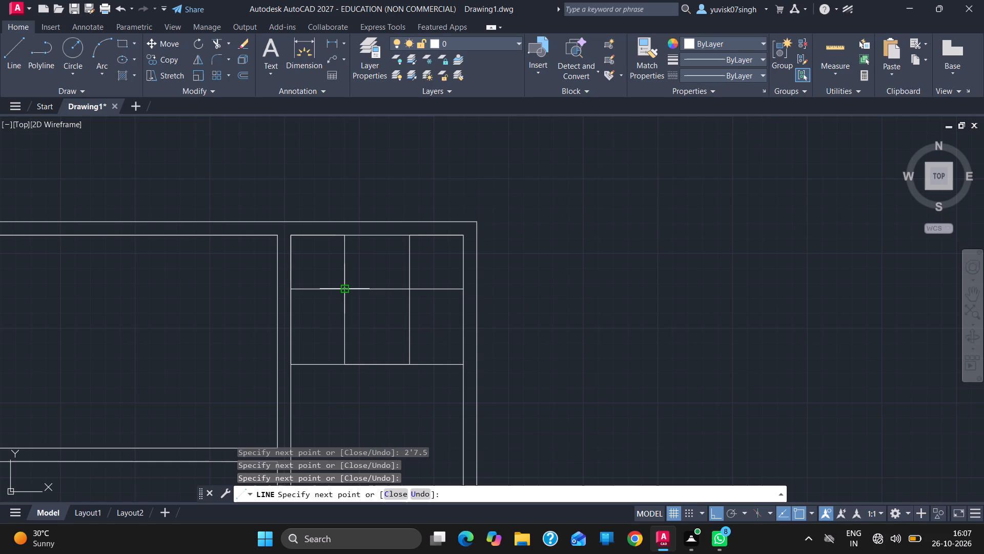
Trim away the lower horizontal line's segments between the two vertical lines of the central rectangle.
{"action": "type", "text": "TR"}
{"action": "key", "text": "Return"}
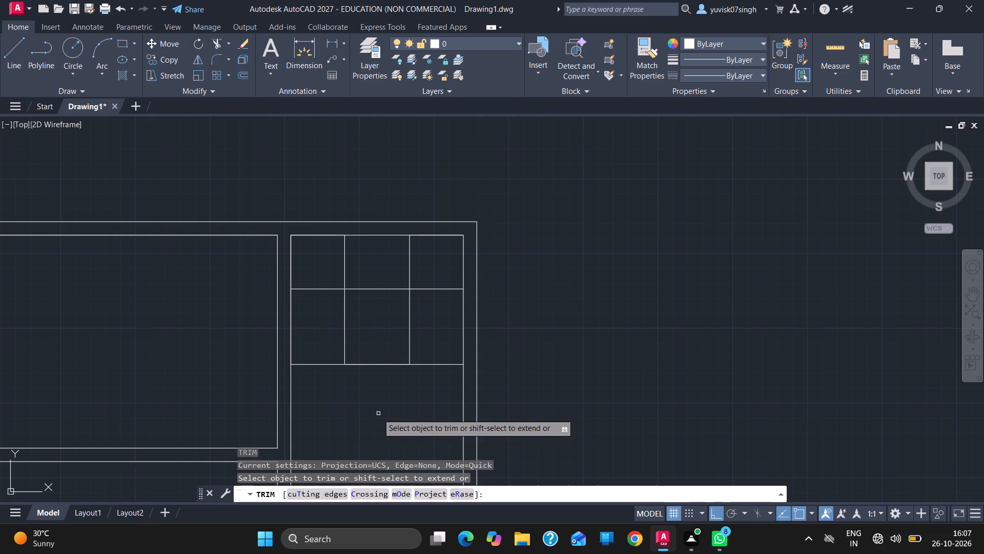
{"action": "left_click", "coordinate": [371, 358]}
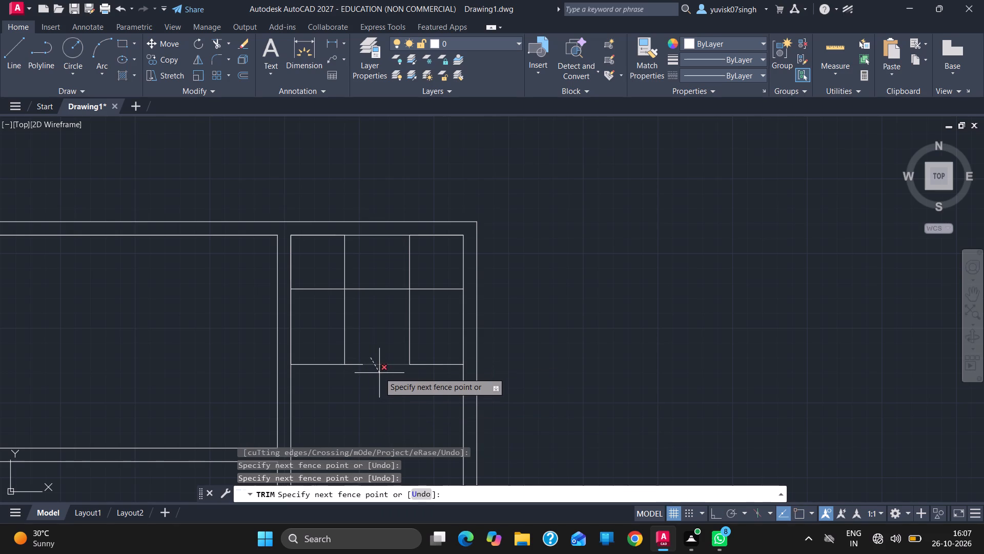
{"action": "left_click", "coordinate": [370, 380]}
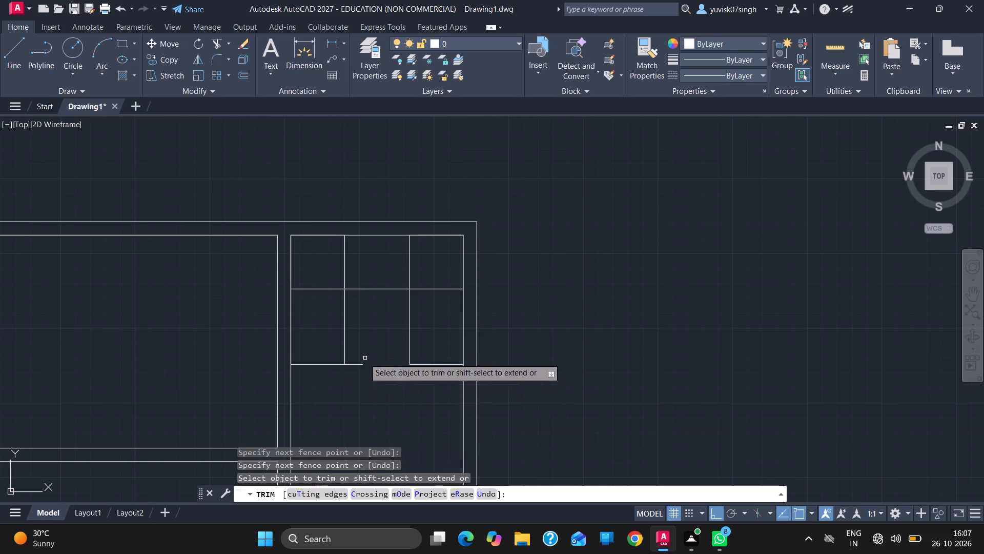
{"action": "left_click_drag", "start_coordinate": [358, 368], "coordinate": [354, 350]}
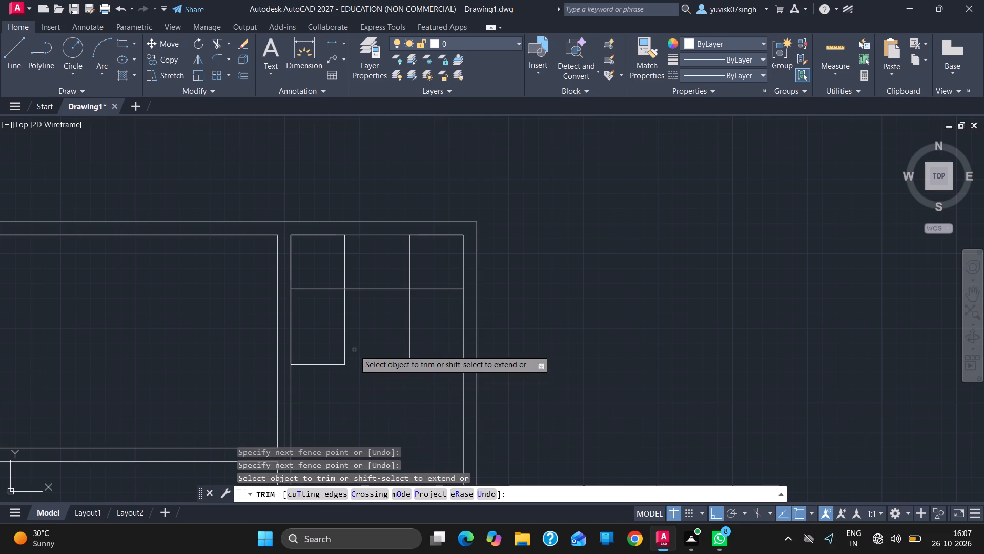
Draw a single 3'-7 1/2" line closing the bottom of the central rectangle between its two vertical sides.
{"action": "left_click", "coordinate": [17, 63]}
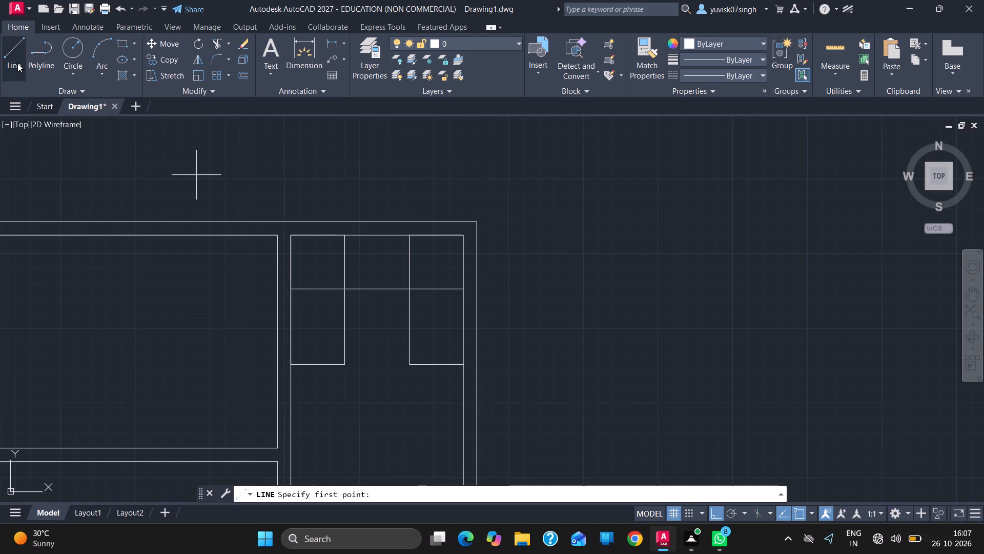
{"action": "left_click_drag", "start_coordinate": [344, 364], "coordinate": [410, 364]}
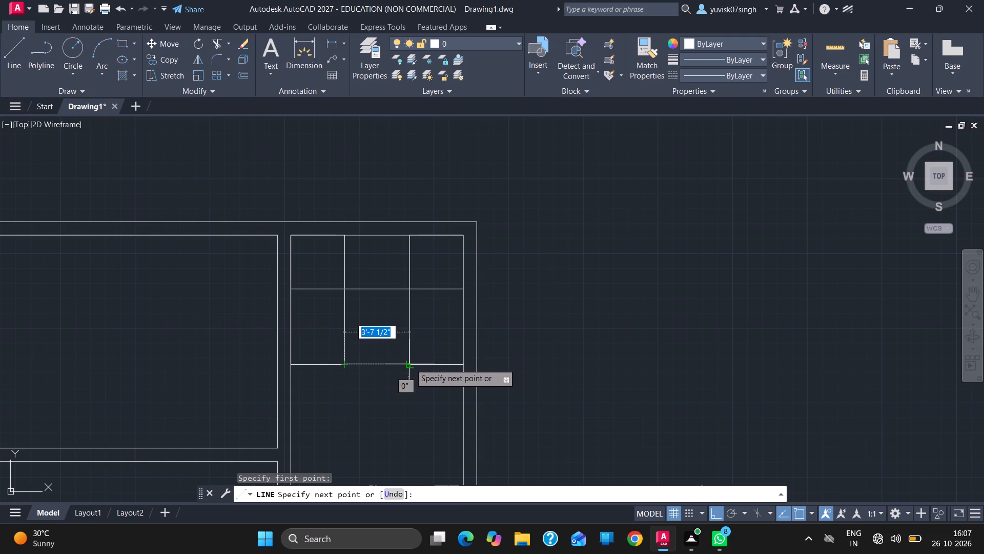
{"action": "left_click_drag", "start_coordinate": [410, 364], "coordinate": [410, 362]}
{"action": "left_click", "coordinate": [410, 362]}
{"action": "key", "text": "Escape"}
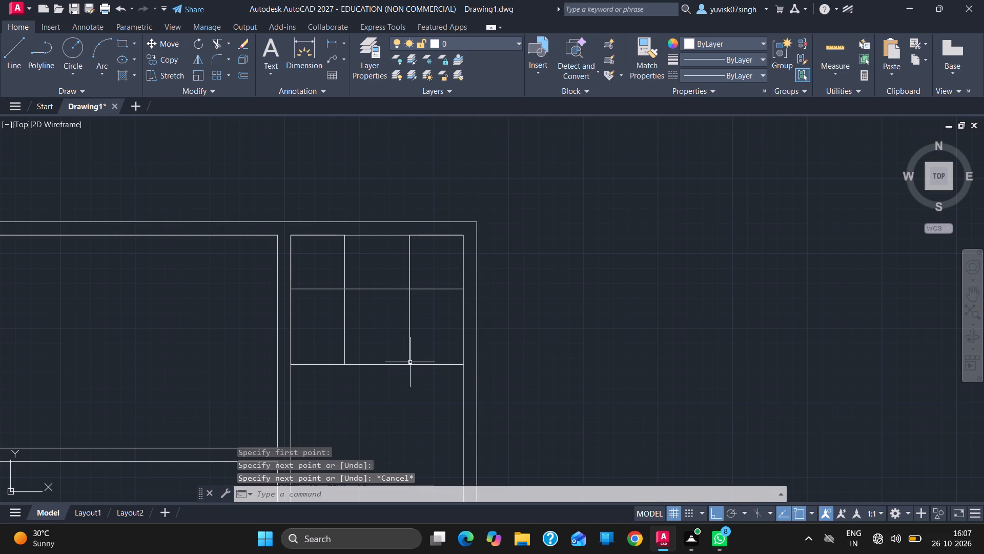
Offset all four sides of the central rectangle 2" inward.
{"action": "key", "text": "o"}
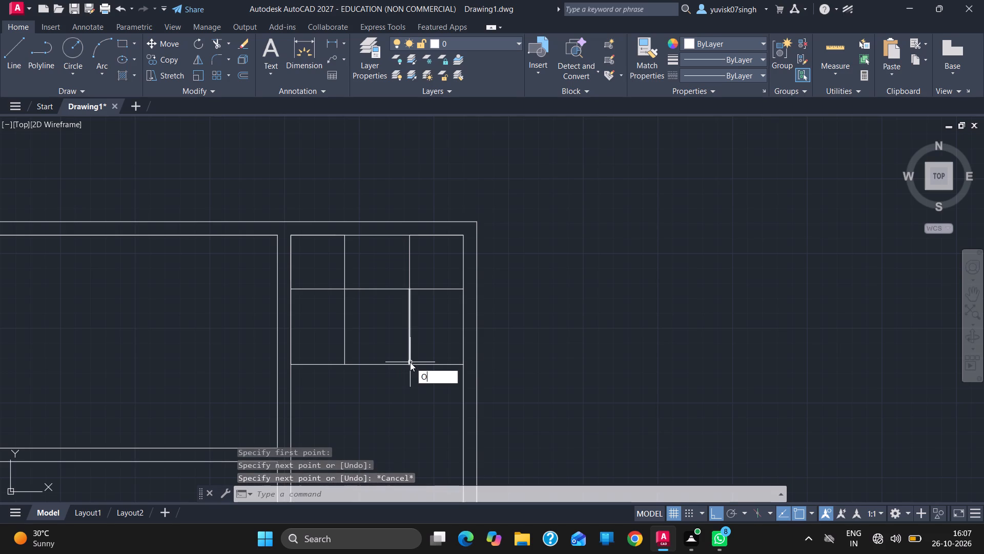
{"action": "key", "text": "Return"}
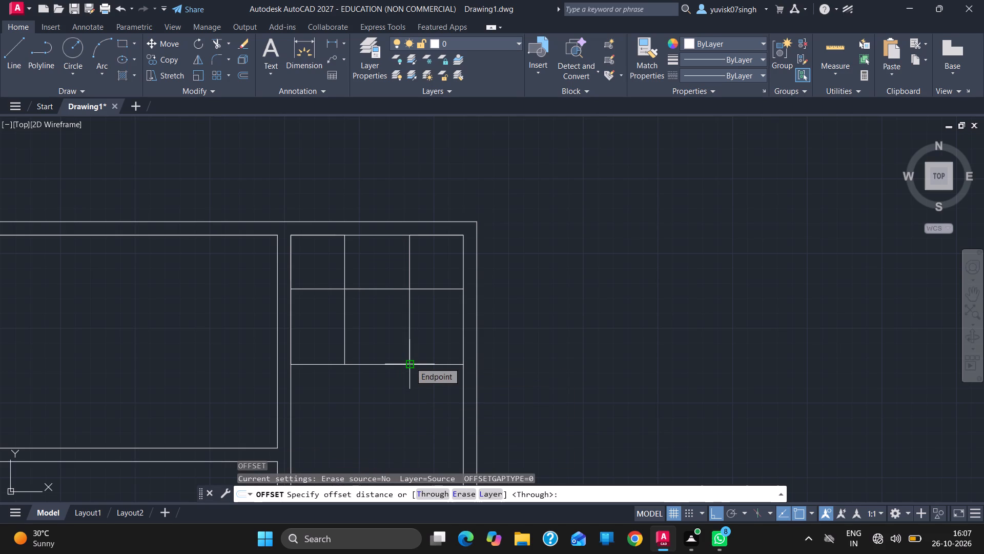
{"action": "key", "text": "2"}
{"action": "key", "text": "Return"}
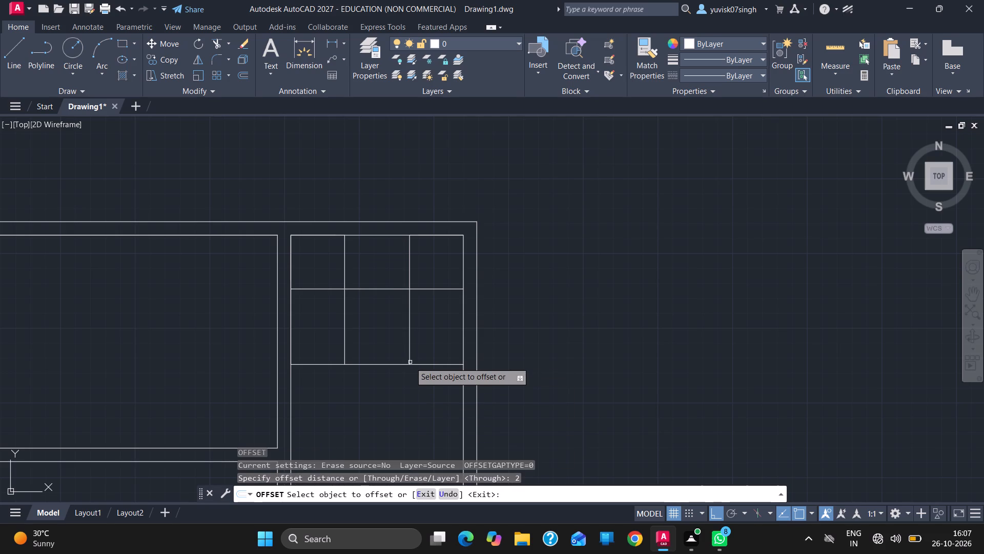
{"action": "left_click_drag", "start_coordinate": [391, 365], "coordinate": [390, 350]}
{"action": "left_click", "coordinate": [390, 350]}
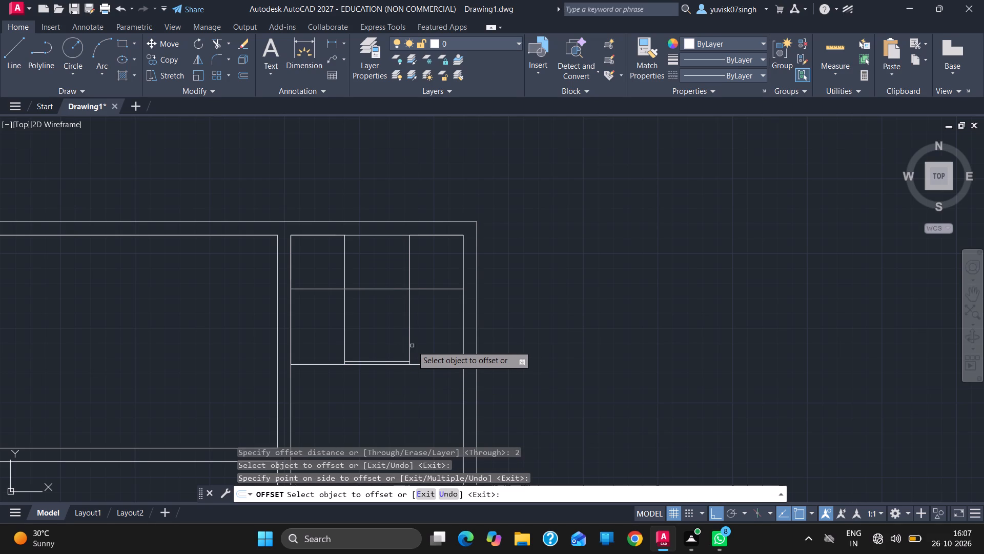
{"action": "left_click", "coordinate": [411, 345]}
{"action": "left_click", "coordinate": [373, 349]}
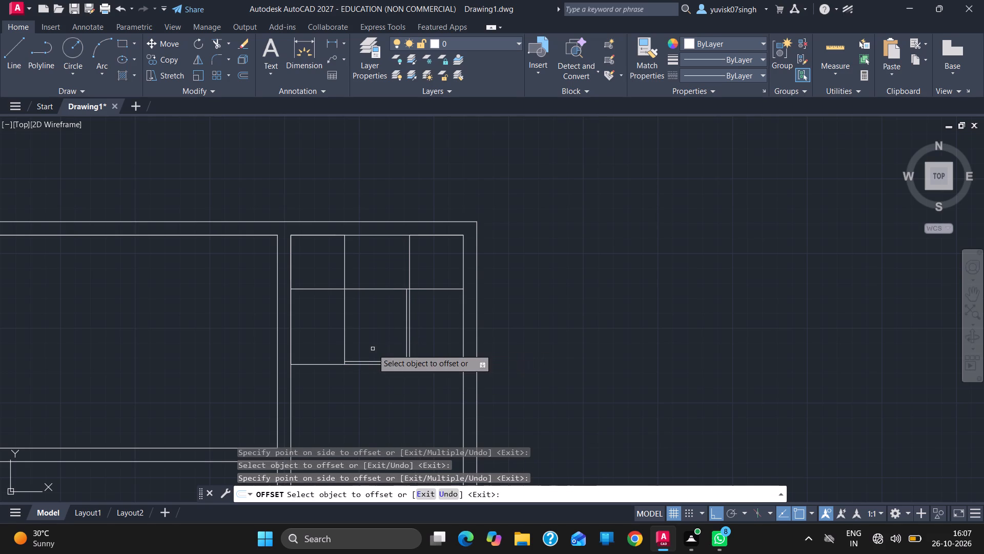
{"action": "left_click_drag", "start_coordinate": [343, 338], "coordinate": [372, 325]}
{"action": "left_click_drag", "start_coordinate": [372, 325], "coordinate": [381, 286]}
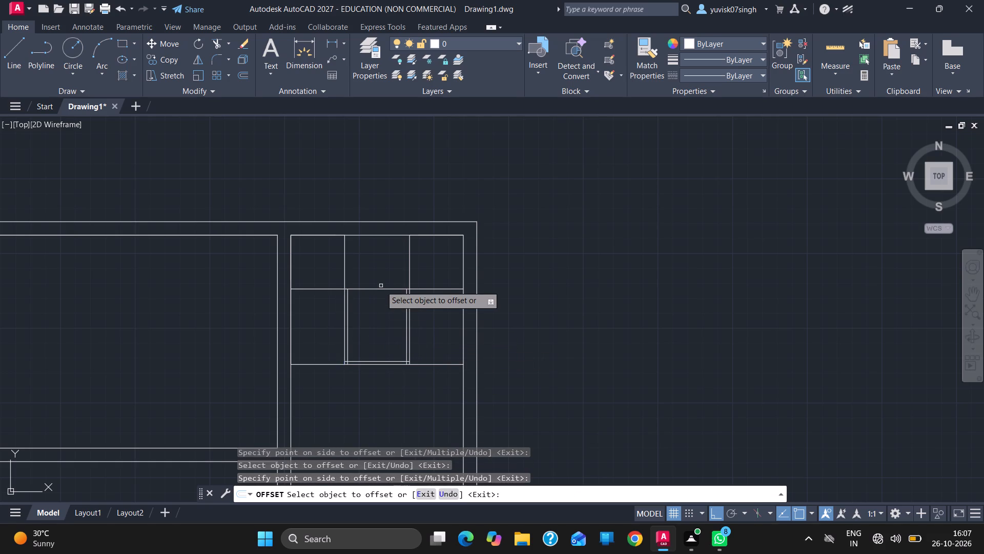
{"action": "left_click_drag", "start_coordinate": [381, 286], "coordinate": [385, 289]}
{"action": "left_click_drag", "start_coordinate": [385, 289], "coordinate": [383, 305]}
{"action": "left_click", "coordinate": [383, 305]}
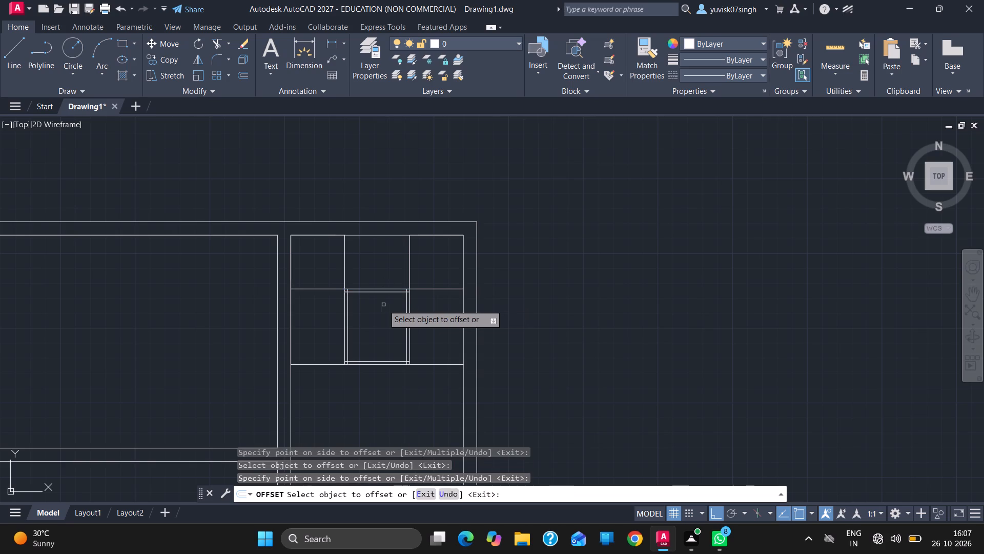
{"action": "scroll", "coordinate": [359, 281], "scroll_direction": "up", "scroll_amount": 4, "text": "ctrl"}
{"action": "scroll", "coordinate": [359, 281], "scroll_direction": "down", "scroll_amount": 1, "text": "ctrl"}
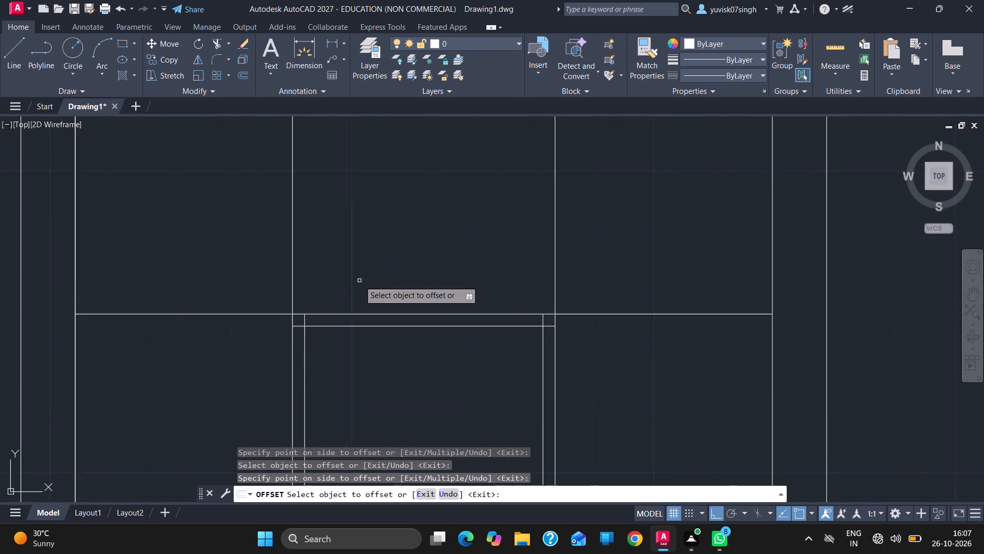
Trim the overhanging ends of the offset lines at the two upper corners of the inner central rectangle.
{"action": "scroll", "coordinate": [359, 281], "scroll_direction": "down", "scroll_amount": 1, "text": "ctrl"}
{"action": "key", "text": "Escape"}
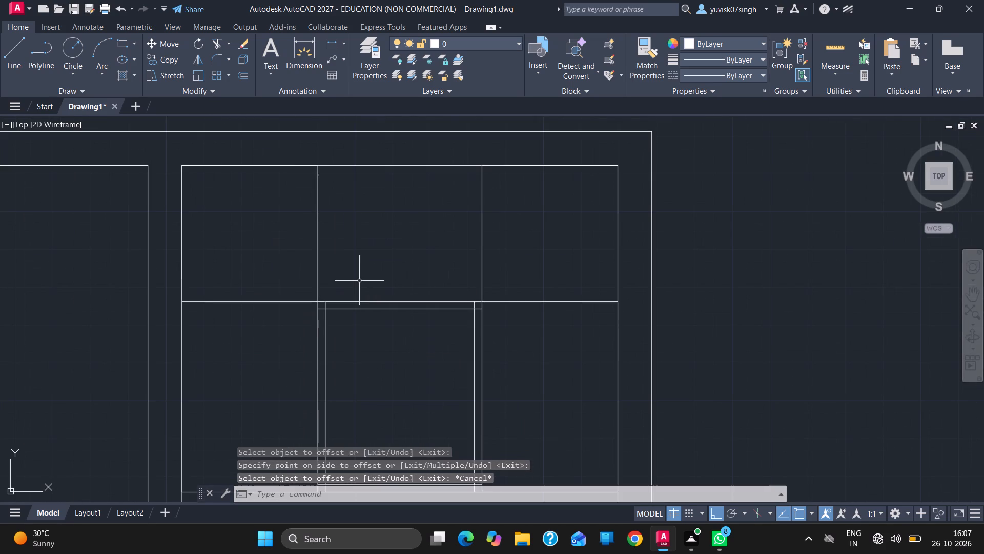
{"action": "type", "text": "TR"}
{"action": "key", "text": "Return"}
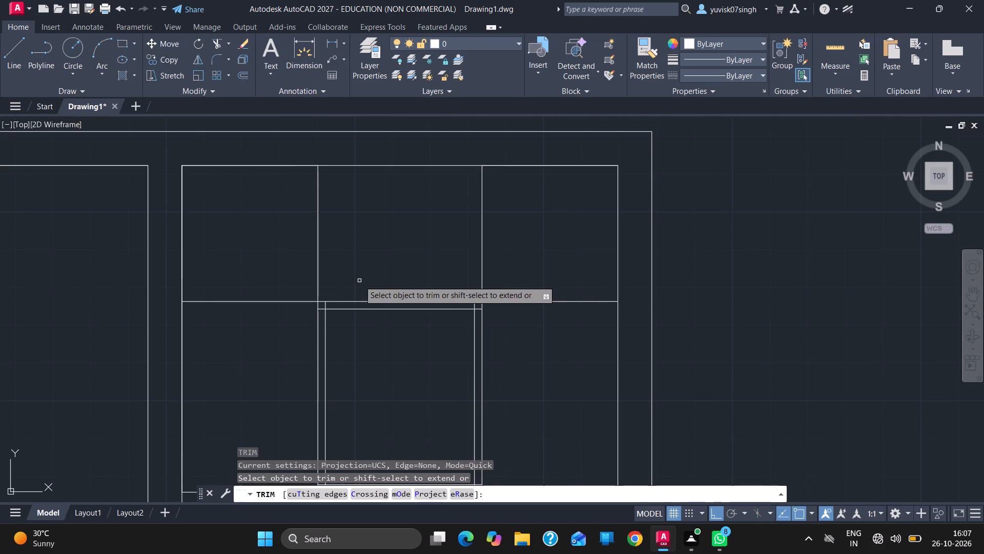
{"action": "left_click", "coordinate": [326, 304]}
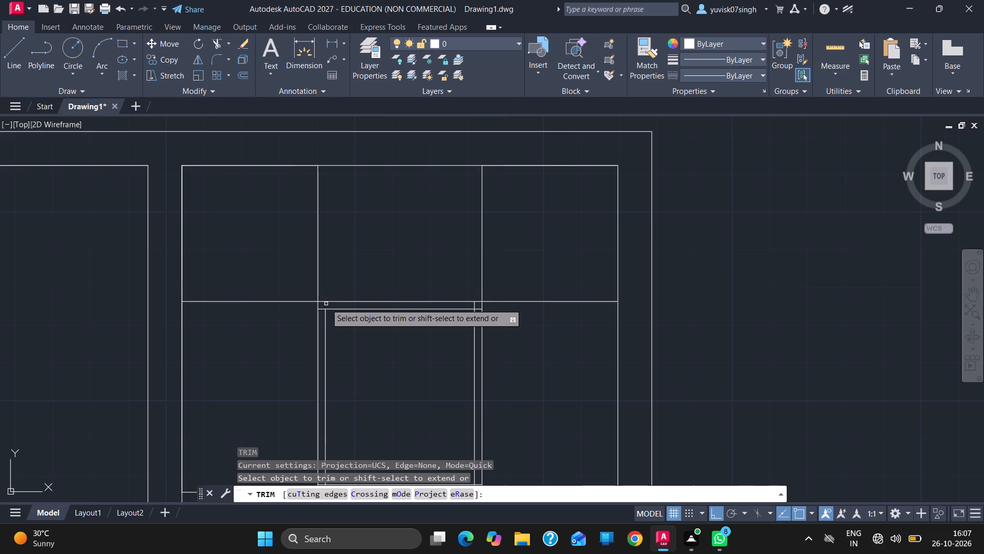
{"action": "left_click", "coordinate": [322, 308]}
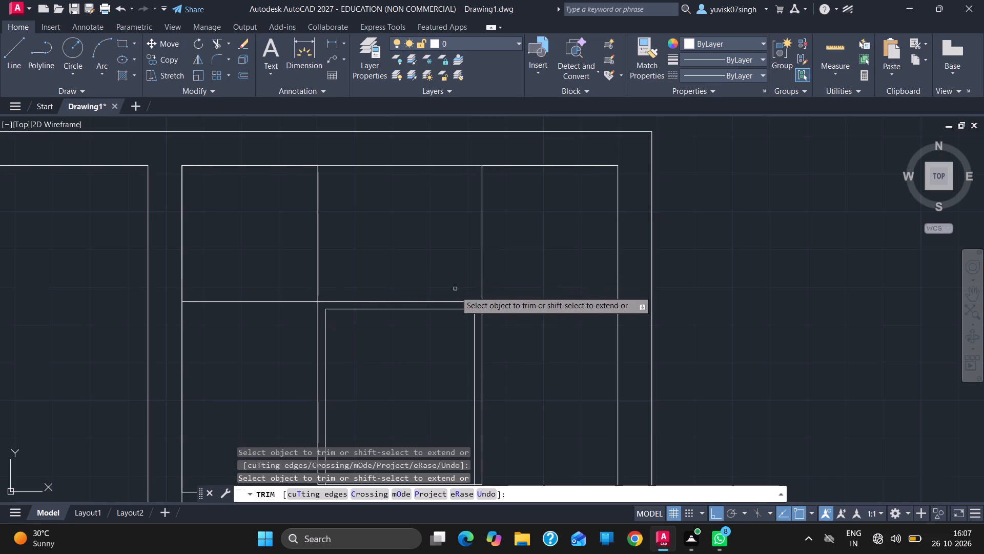
{"action": "left_click", "coordinate": [475, 305]}
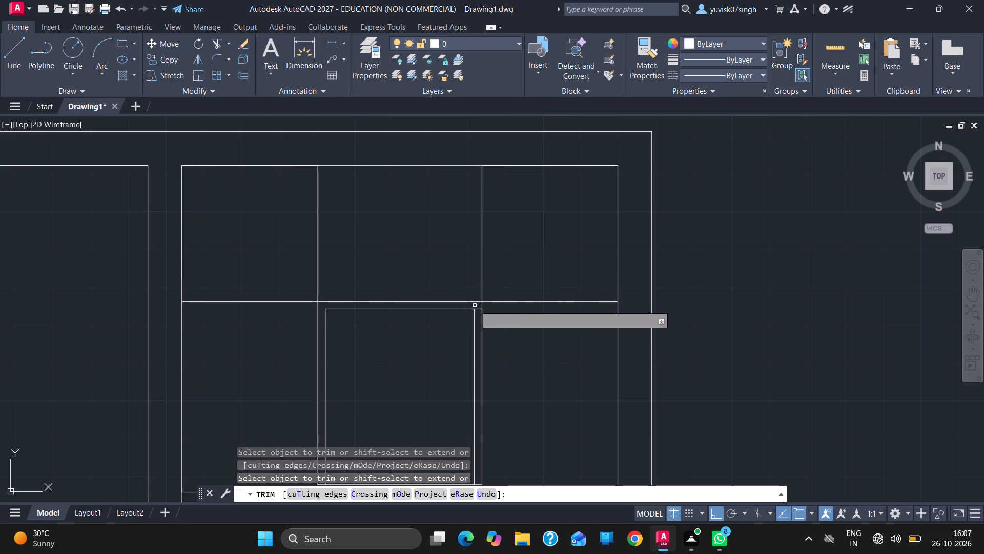
{"action": "left_click_drag", "start_coordinate": [478, 309], "coordinate": [501, 286]}
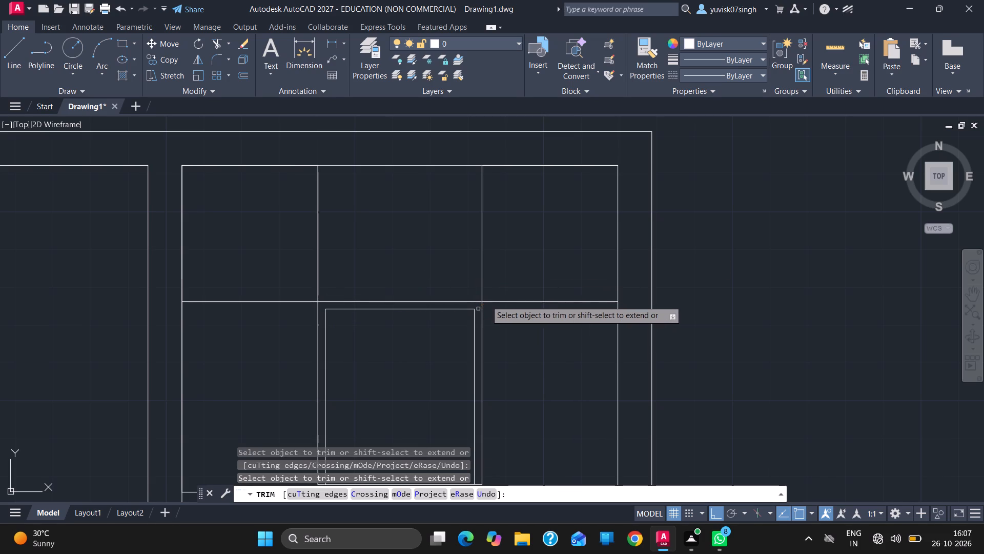
{"action": "left_click_drag", "start_coordinate": [501, 286], "coordinate": [568, 216]}
Trim the overhanging ends of the offset lines at the two lower corners of the inner central rectangle.
{"action": "scroll", "coordinate": [568, 215], "scroll_direction": "down", "scroll_amount": 3, "text": "ctrl"}
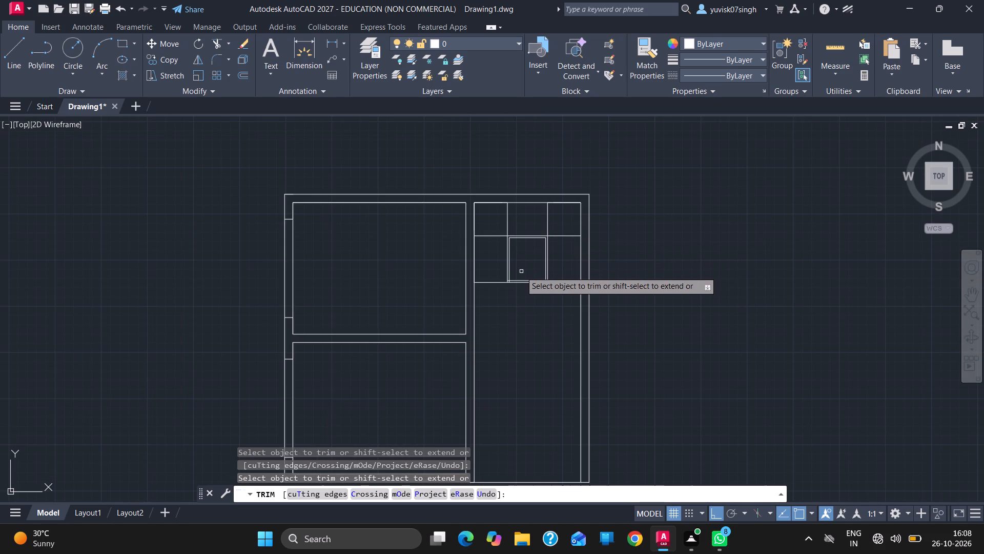
{"action": "scroll", "coordinate": [507, 295], "scroll_direction": "up", "scroll_amount": 5, "text": "ctrl"}
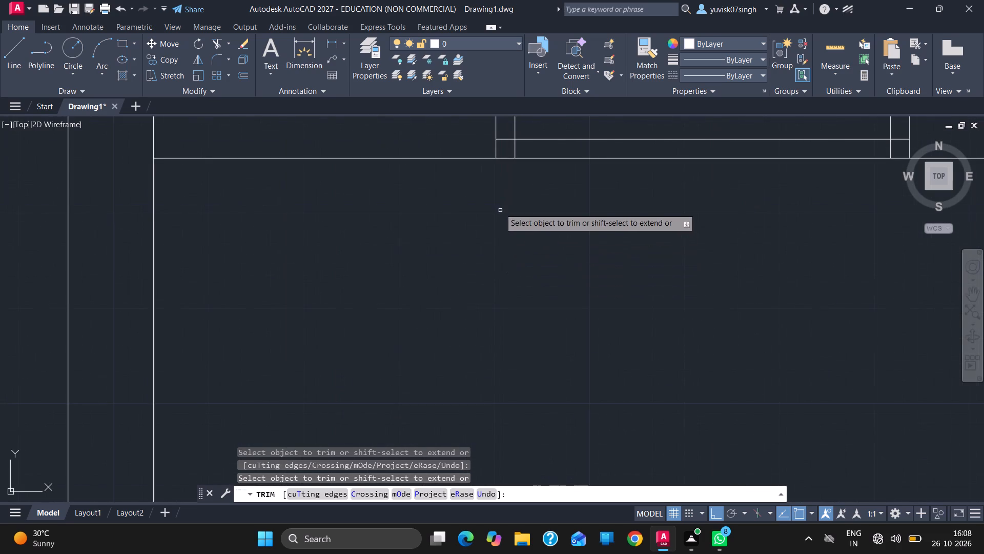
{"action": "left_click", "coordinate": [504, 139]}
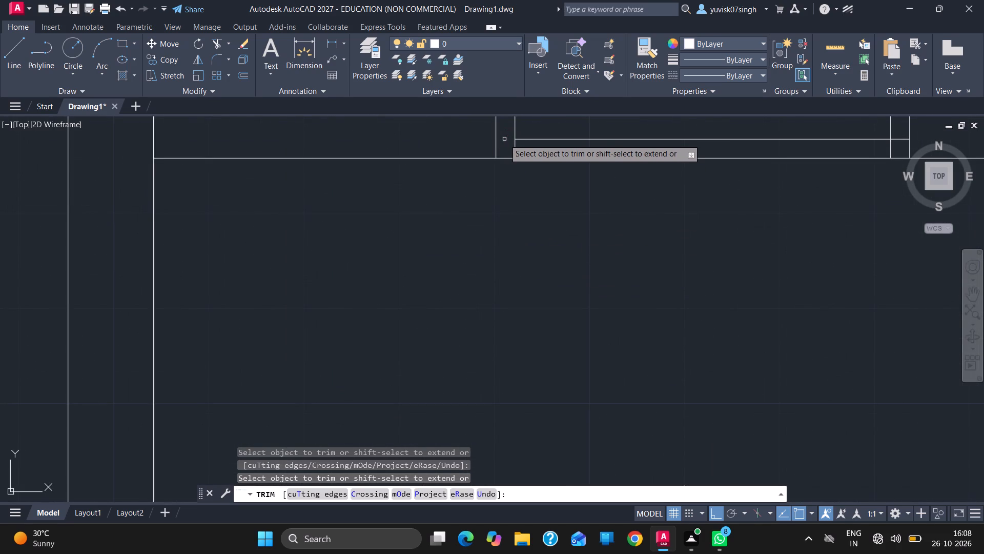
{"action": "left_click", "coordinate": [514, 148]}
{"action": "scroll", "coordinate": [387, 292], "scroll_direction": "down", "scroll_amount": 2, "text": "ctrl"}
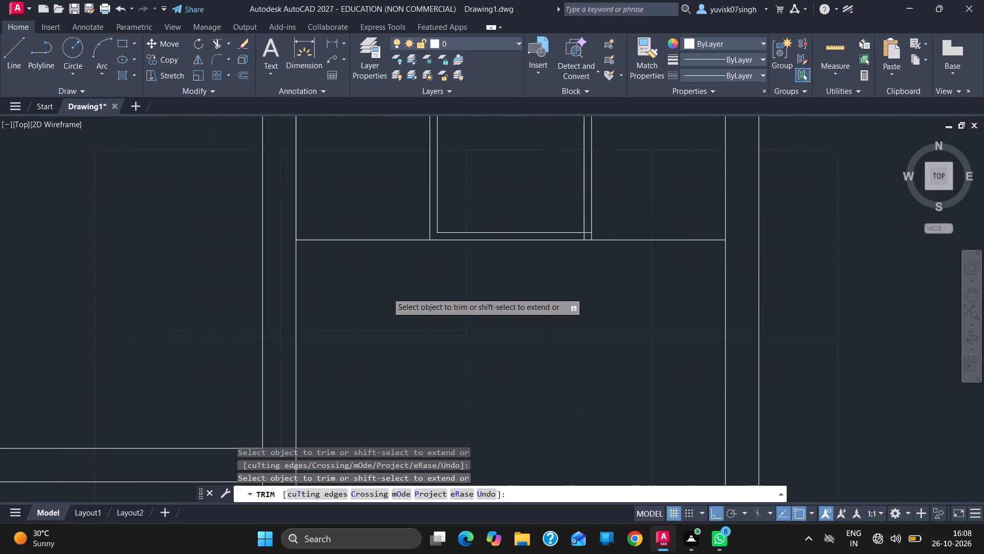
{"action": "left_click", "coordinate": [587, 233]}
{"action": "left_click", "coordinate": [583, 235]}
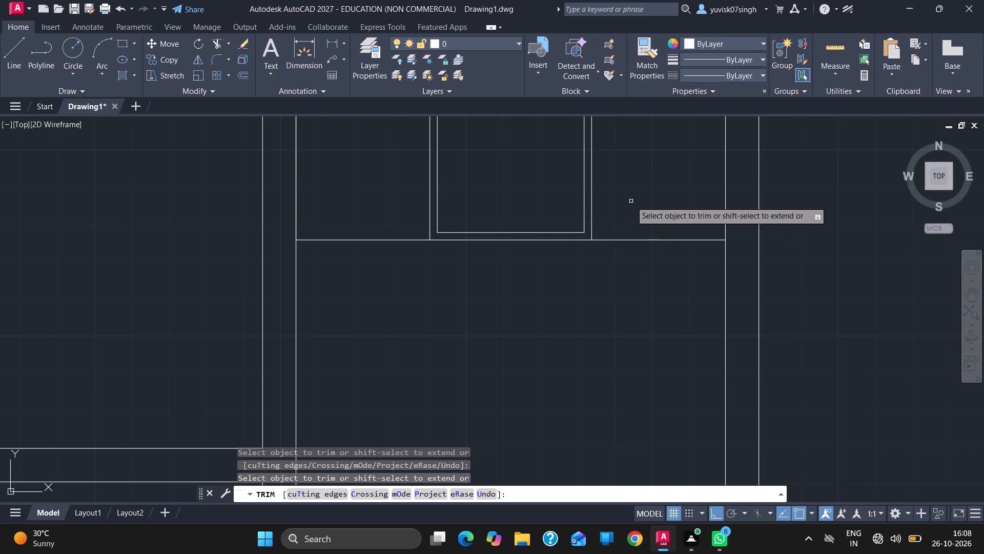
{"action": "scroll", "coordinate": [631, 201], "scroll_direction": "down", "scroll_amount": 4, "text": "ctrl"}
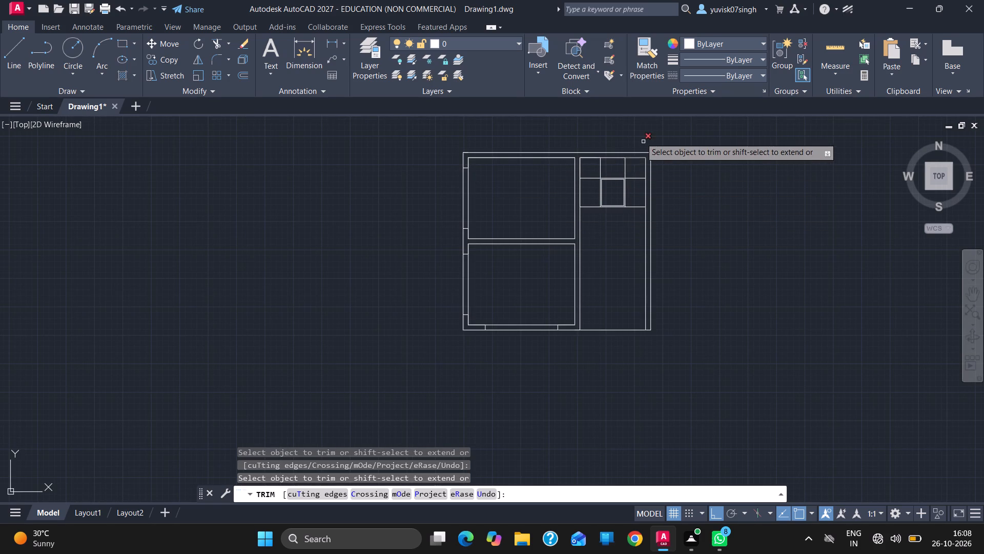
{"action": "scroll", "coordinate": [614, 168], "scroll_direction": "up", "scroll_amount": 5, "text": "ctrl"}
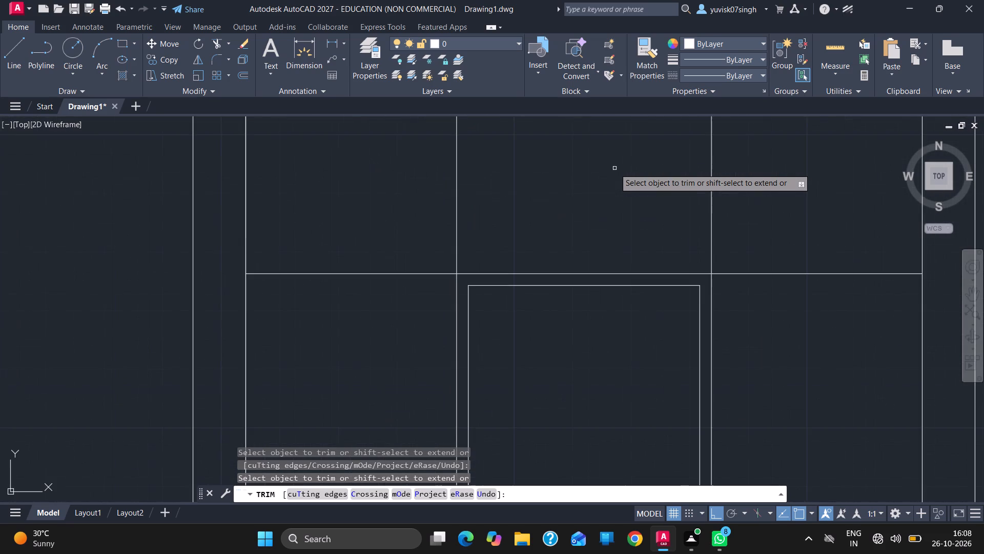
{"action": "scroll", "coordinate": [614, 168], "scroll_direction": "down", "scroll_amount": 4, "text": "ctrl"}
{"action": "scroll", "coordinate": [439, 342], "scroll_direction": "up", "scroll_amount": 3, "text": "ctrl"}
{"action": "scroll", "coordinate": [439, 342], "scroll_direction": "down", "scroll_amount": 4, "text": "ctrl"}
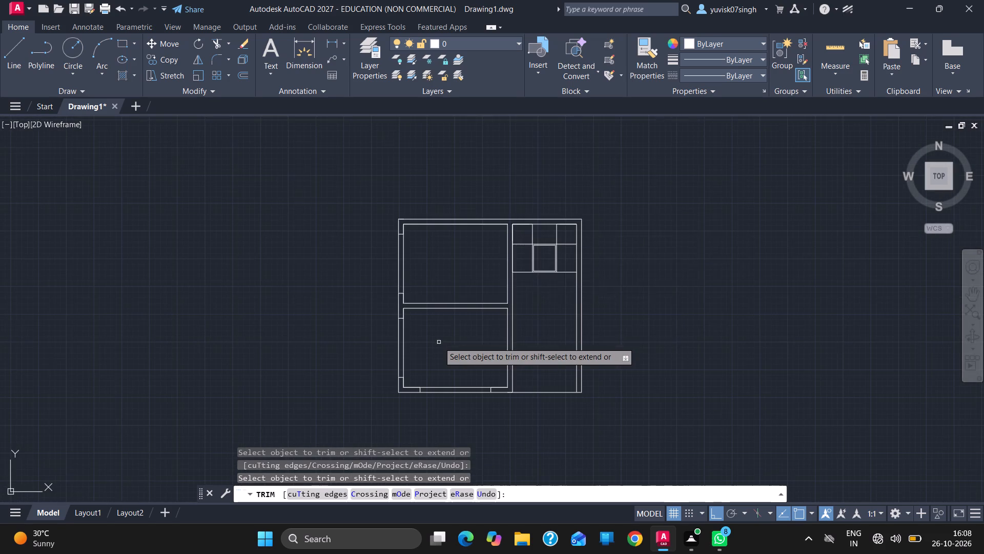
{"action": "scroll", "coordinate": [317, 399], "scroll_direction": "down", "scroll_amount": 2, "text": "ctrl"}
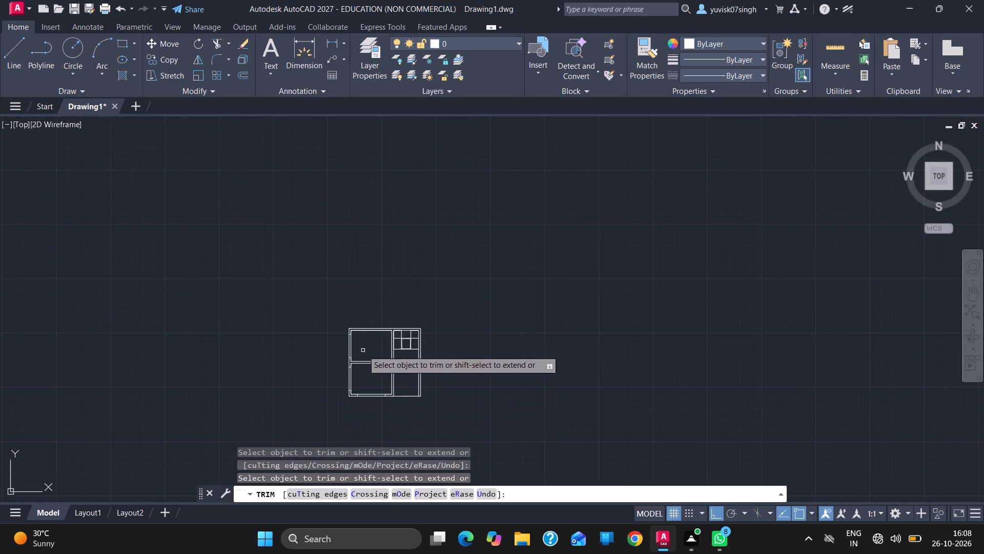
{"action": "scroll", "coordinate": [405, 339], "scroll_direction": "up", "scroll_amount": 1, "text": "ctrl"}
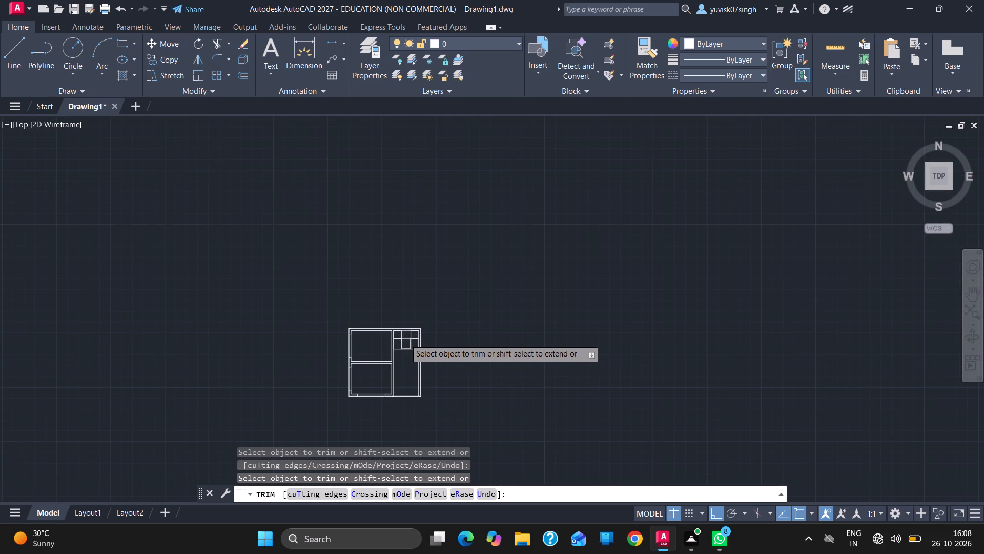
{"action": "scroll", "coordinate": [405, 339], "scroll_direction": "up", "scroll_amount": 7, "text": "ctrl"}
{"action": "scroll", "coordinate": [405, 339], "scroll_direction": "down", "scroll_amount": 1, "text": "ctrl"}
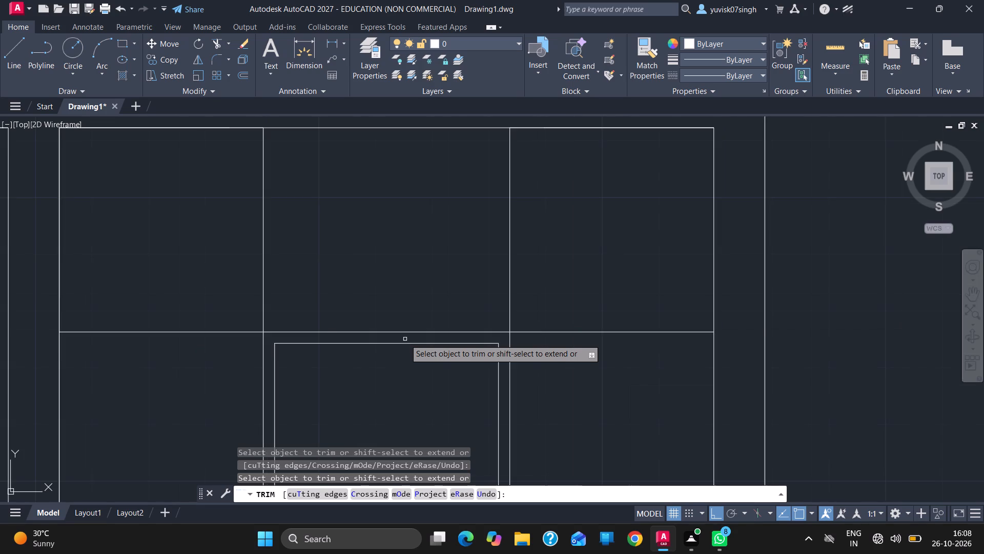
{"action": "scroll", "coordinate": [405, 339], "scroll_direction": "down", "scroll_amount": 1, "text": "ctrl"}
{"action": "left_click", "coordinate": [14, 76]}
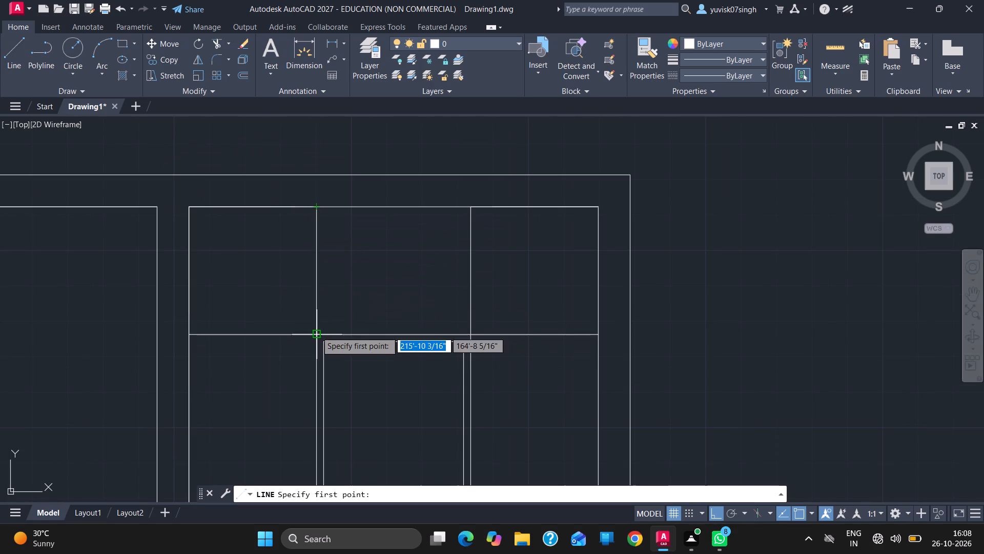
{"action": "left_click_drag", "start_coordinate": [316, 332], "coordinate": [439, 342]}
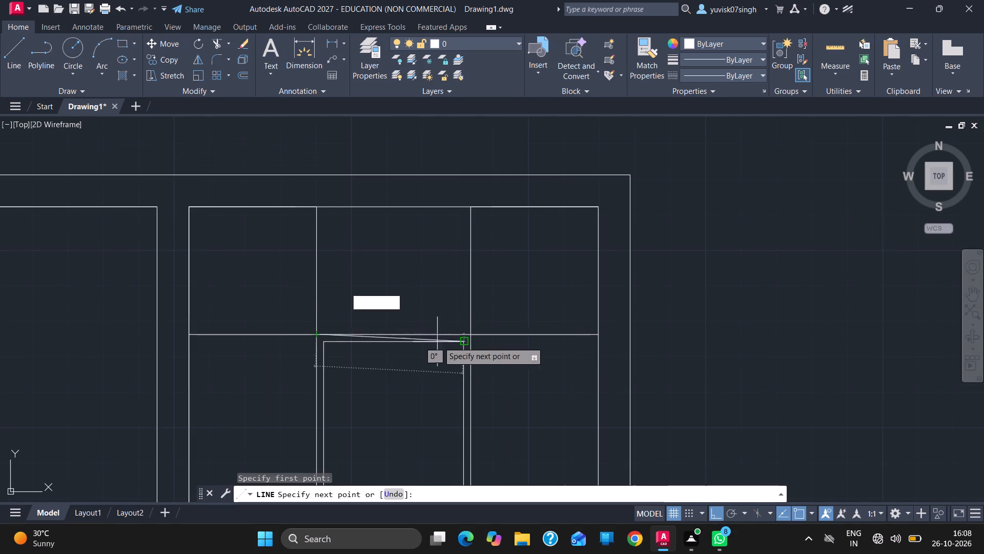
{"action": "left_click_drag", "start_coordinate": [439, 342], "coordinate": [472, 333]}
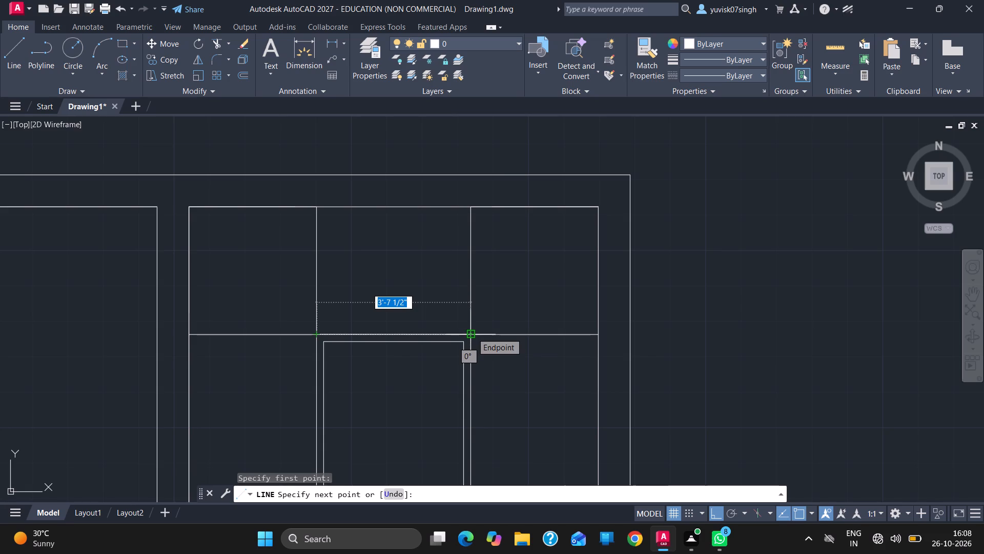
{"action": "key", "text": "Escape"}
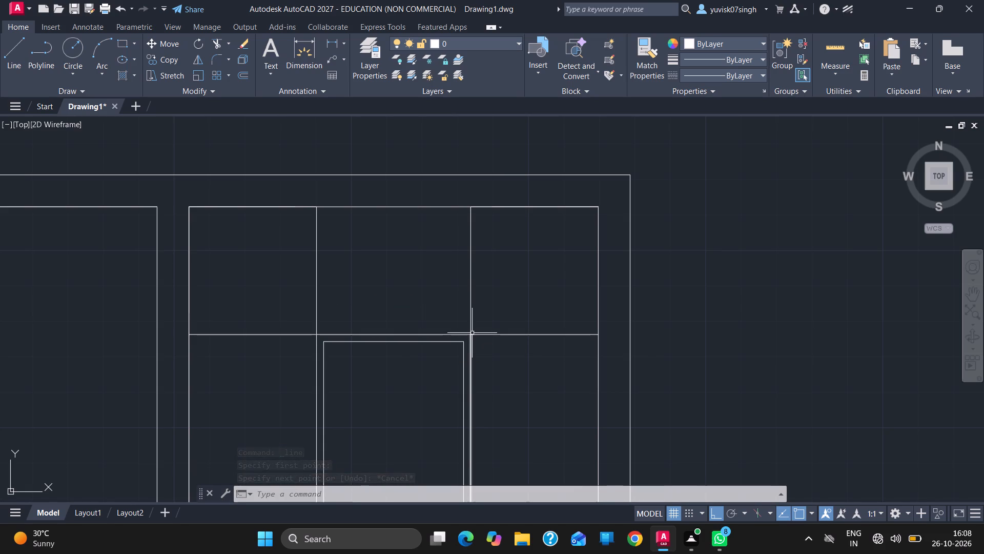
Delete the outer top line of the central rectangle between its two vertical sides.
{"action": "left_click", "coordinate": [452, 334]}
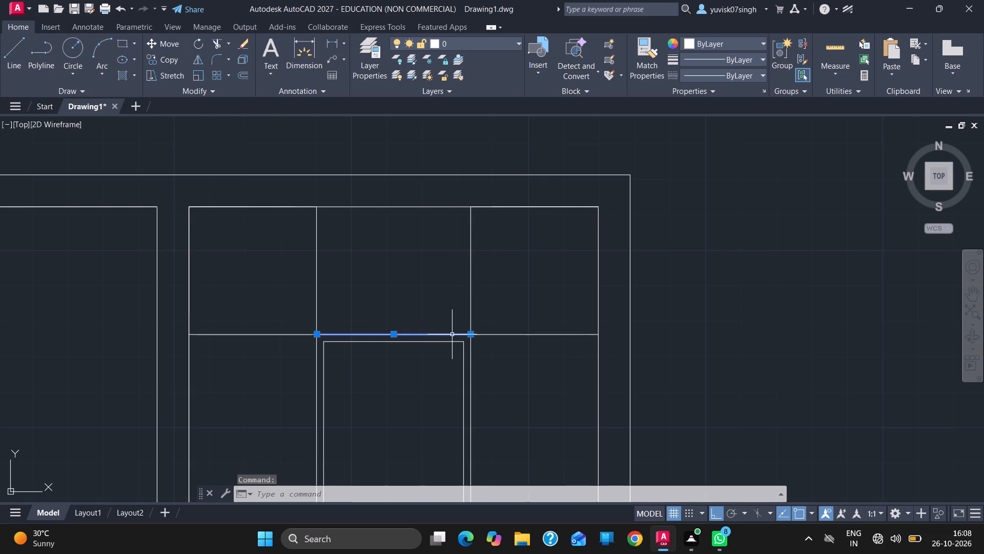
{"action": "key", "text": "Delete"}
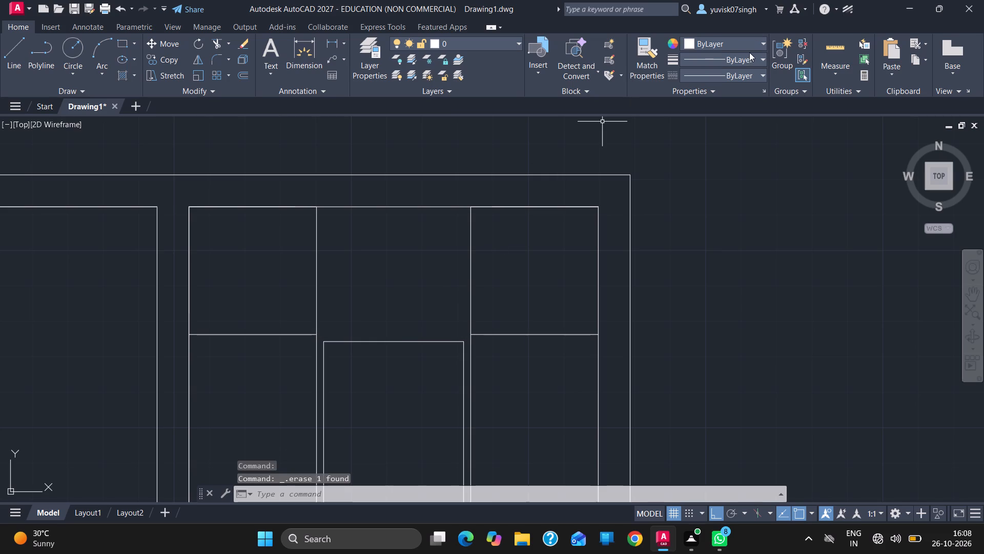
Set the current object color to 114,116,48.
{"action": "left_click", "coordinate": [755, 47]}
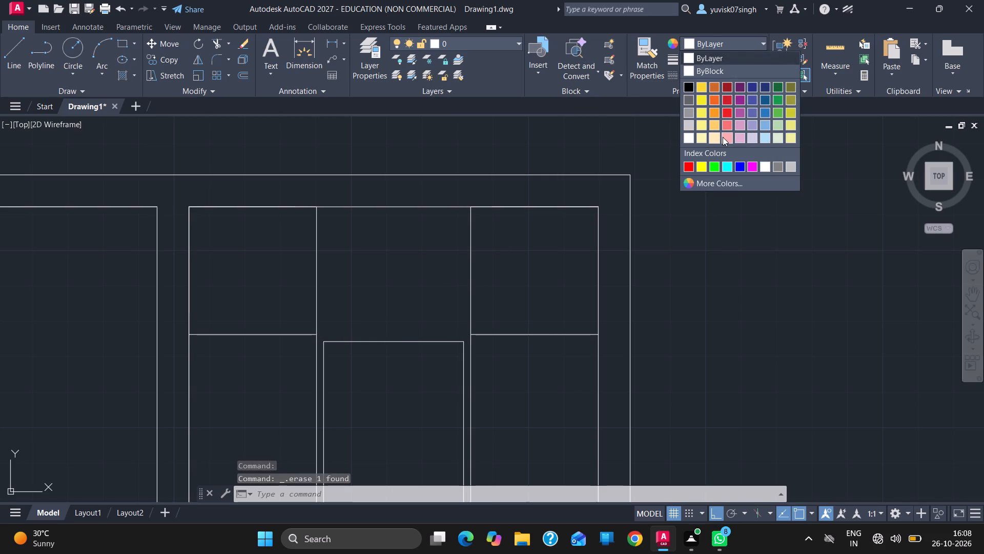
{"action": "left_click", "coordinate": [789, 82]}
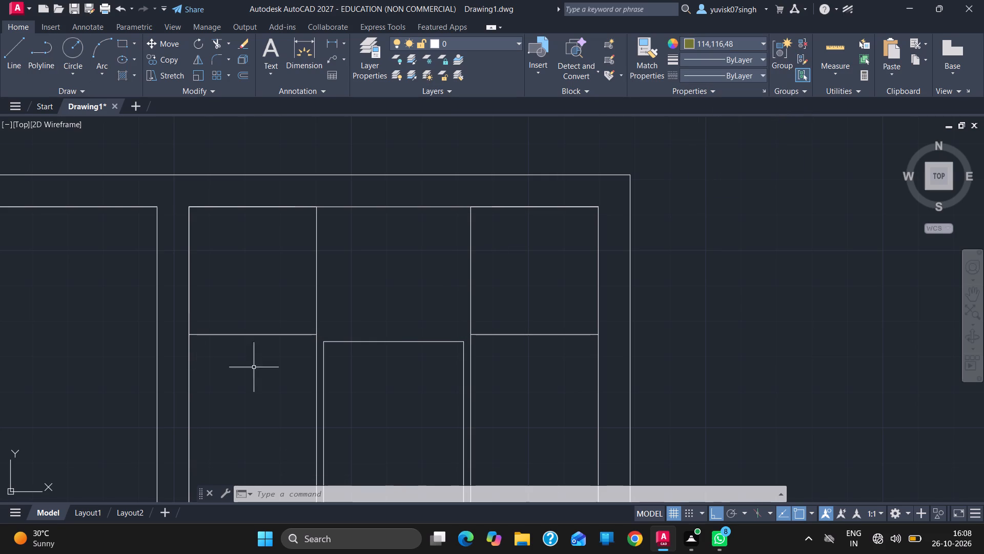
Delete the bottom lines of the two 3' squares on either side of the central bay.
{"action": "left_click", "coordinate": [281, 335]}
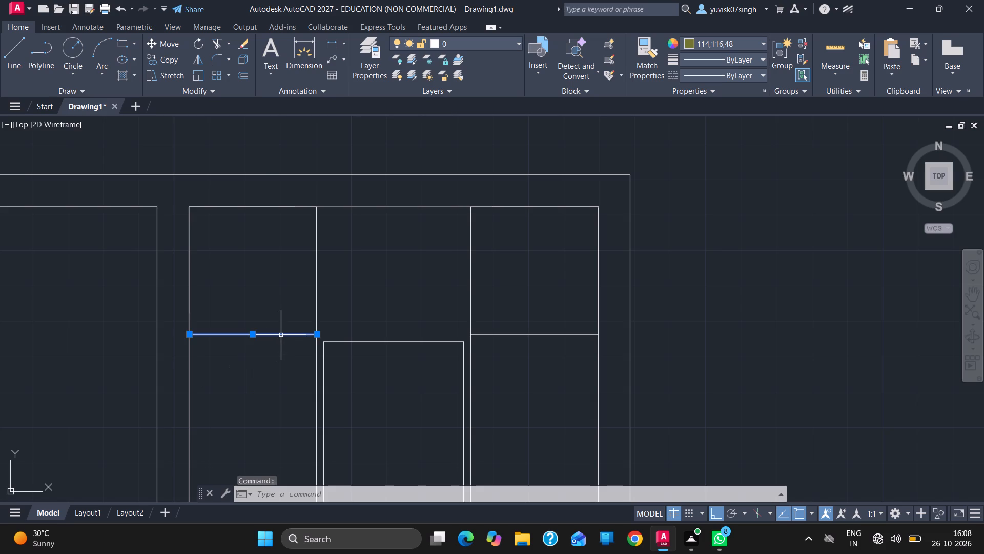
{"action": "key", "text": "Delete"}
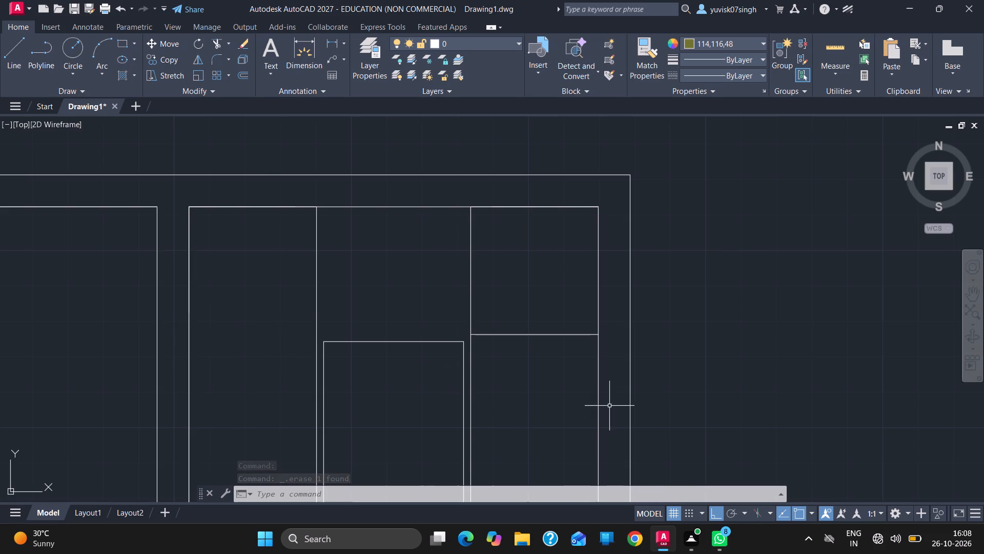
{"action": "left_click", "coordinate": [561, 335]}
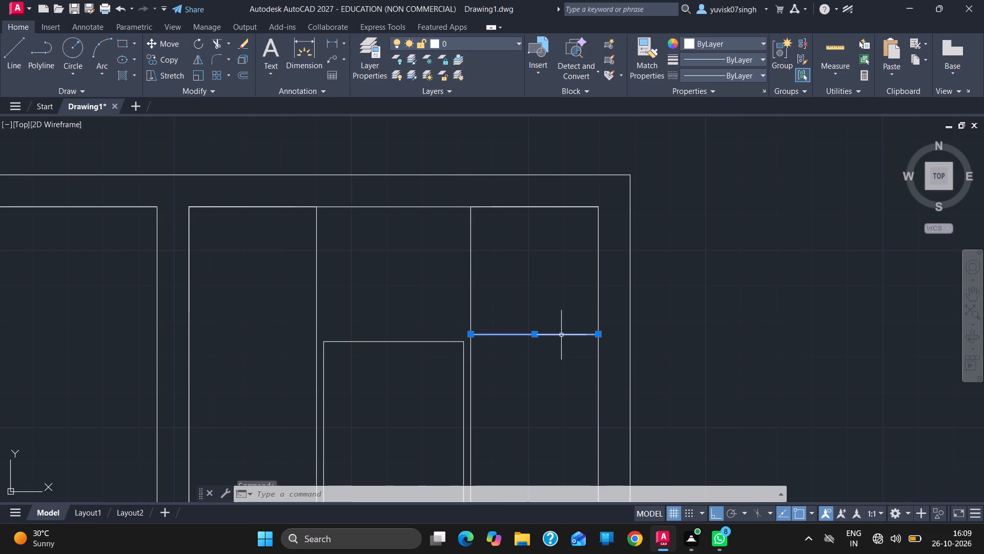
{"action": "key", "text": "Delete"}
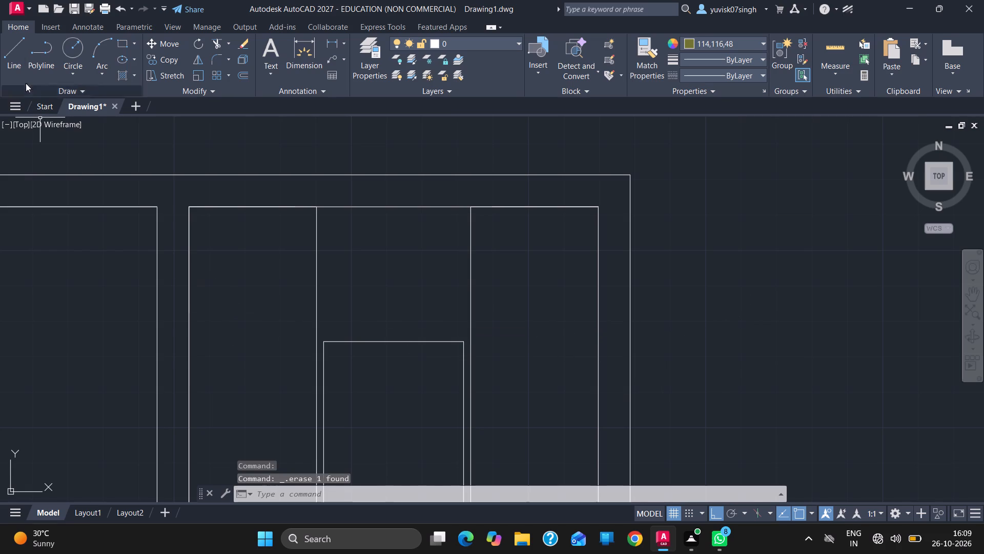
Draw a line 2" up from the inner rectangle's upper-right corner, right to the room's wall line, and back 9'-7 1/2" to the left wall line.
{"action": "left_click", "coordinate": [13, 65]}
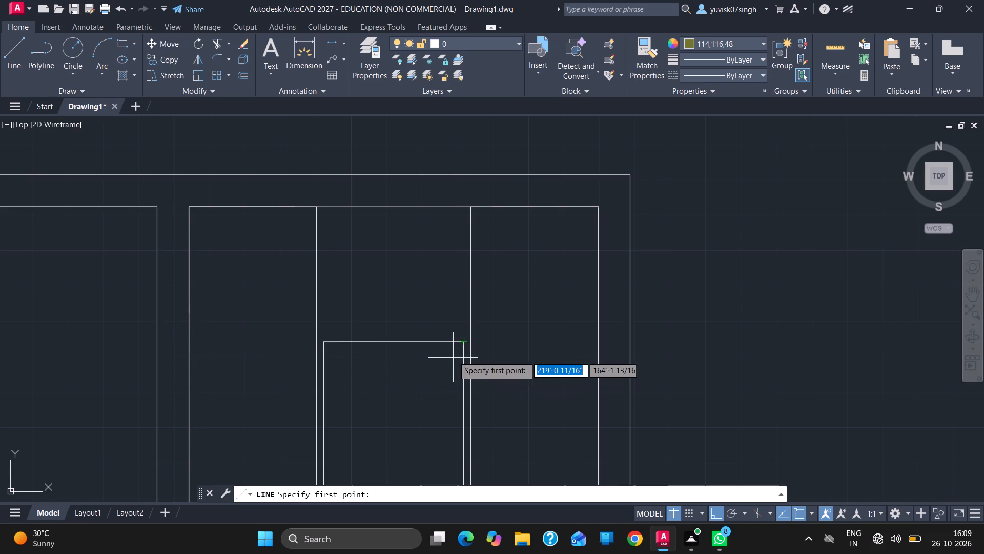
{"action": "left_click_drag", "start_coordinate": [464, 342], "coordinate": [464, 333]}
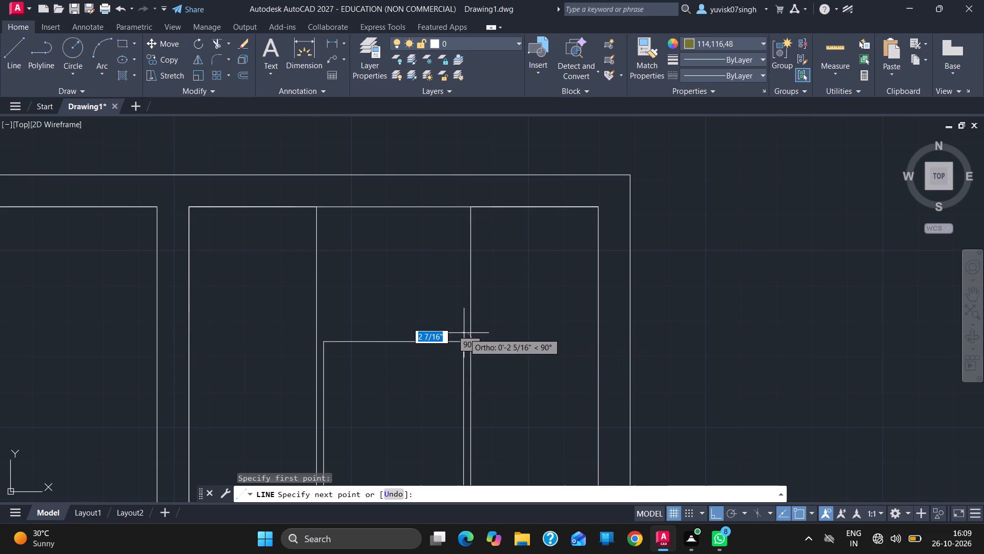
{"action": "left_click_drag", "start_coordinate": [464, 333], "coordinate": [464, 334]}
{"action": "key", "text": "2"}
{"action": "key", "text": "Return"}
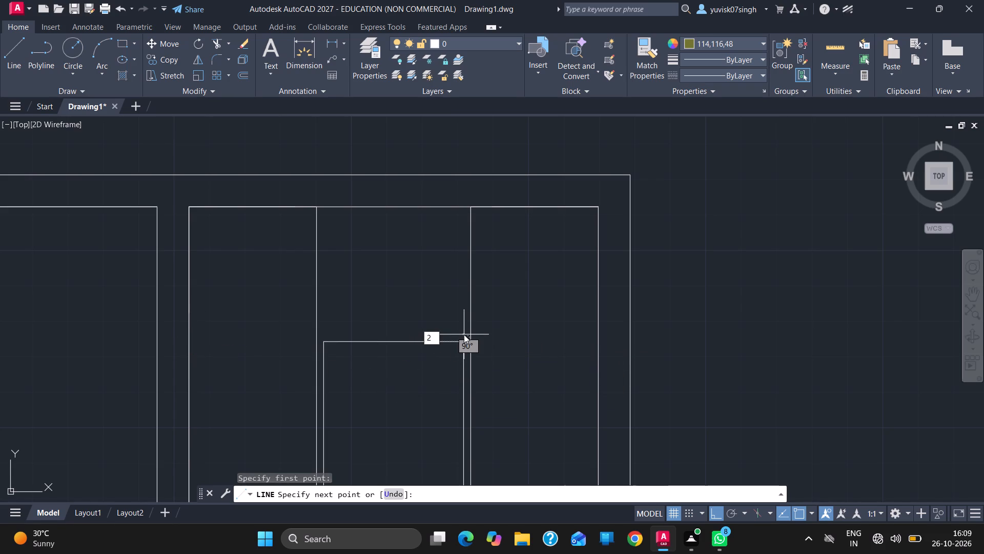
{"action": "left_click", "coordinate": [596, 331]}
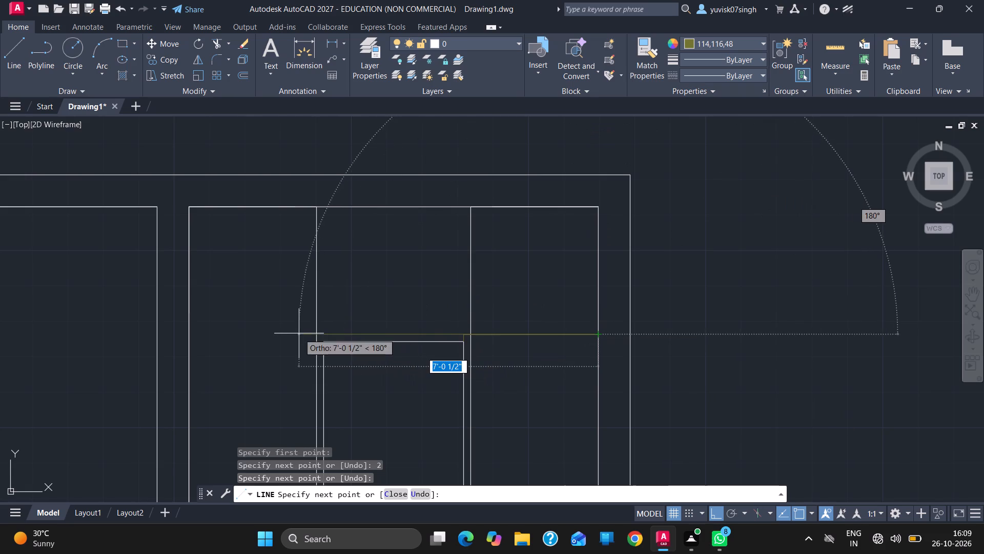
{"action": "left_click", "coordinate": [188, 337]}
{"action": "key", "text": "Escape"}
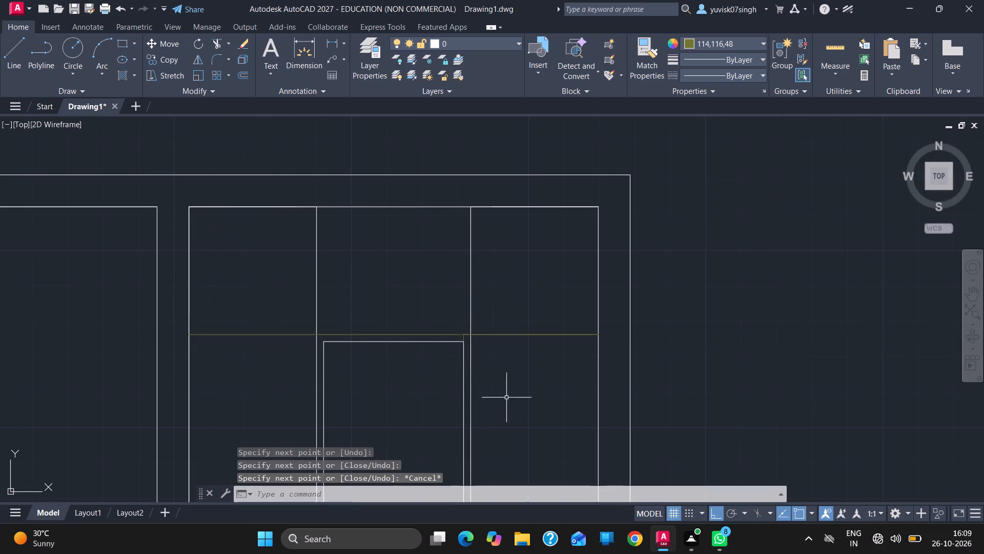
{"action": "scroll", "coordinate": [486, 373], "scroll_direction": "up", "scroll_amount": 2, "text": "ctrl"}
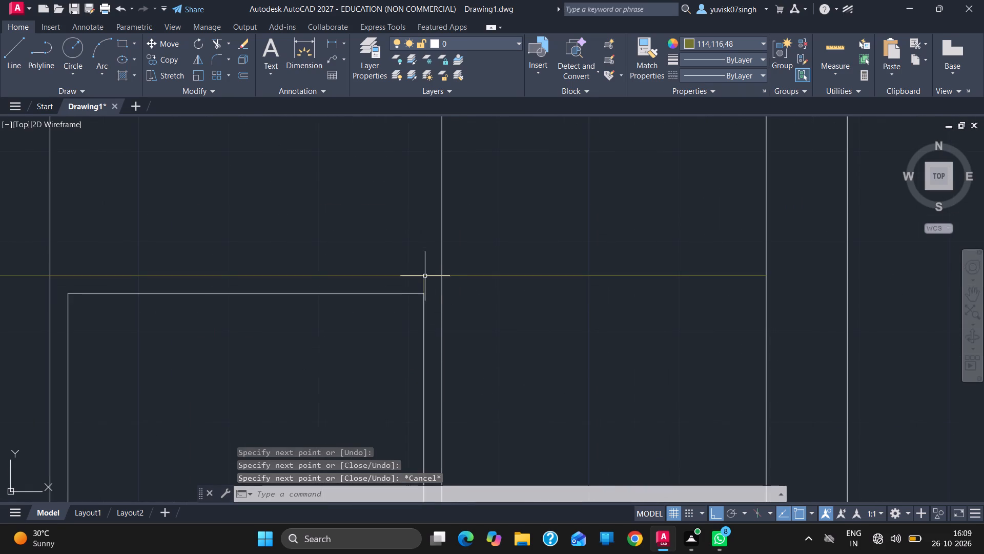
Delete the short 2" vertical line above the inner rectangle's upper-right corner.
{"action": "left_click", "coordinate": [424, 289]}
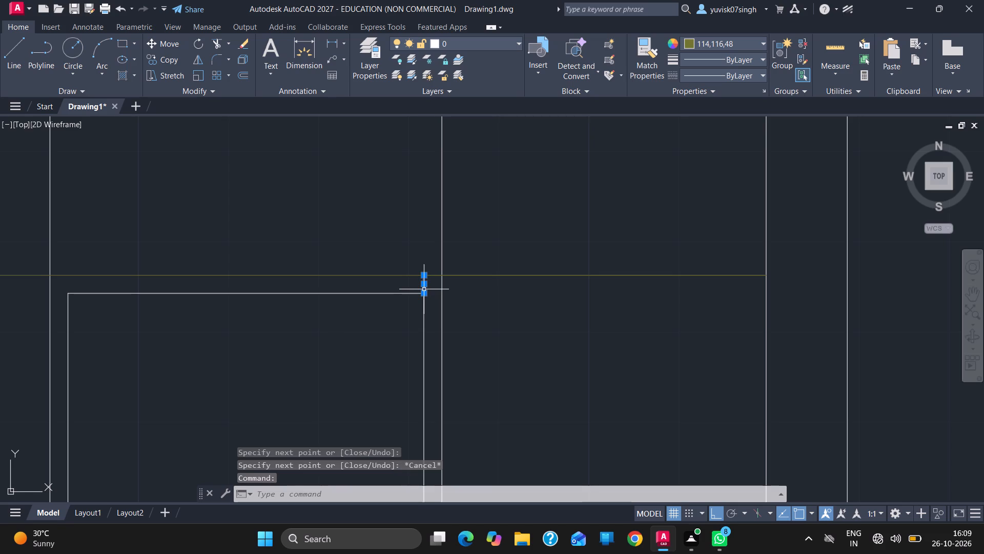
{"action": "key", "text": "Delete"}
Delete the white outer left side line of the central rectangle.
{"action": "scroll", "coordinate": [424, 289], "scroll_direction": "down", "scroll_amount": 3, "text": "ctrl"}
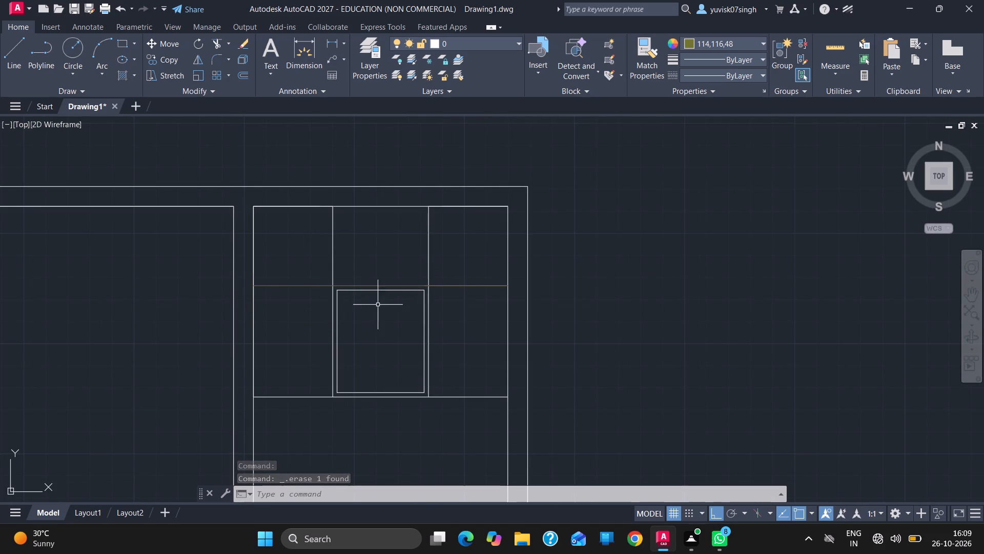
{"action": "left_click", "coordinate": [333, 315]}
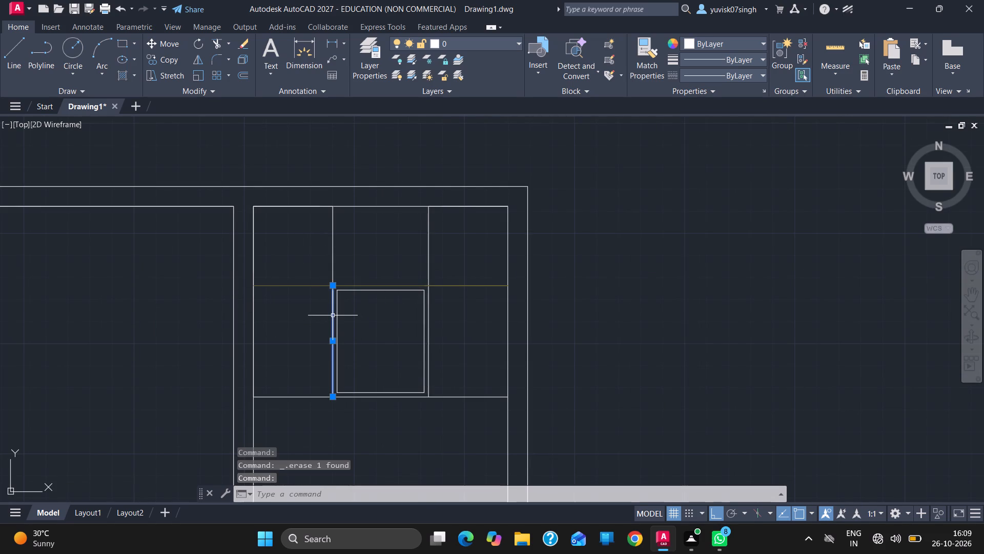
{"action": "key", "text": "Delete"}
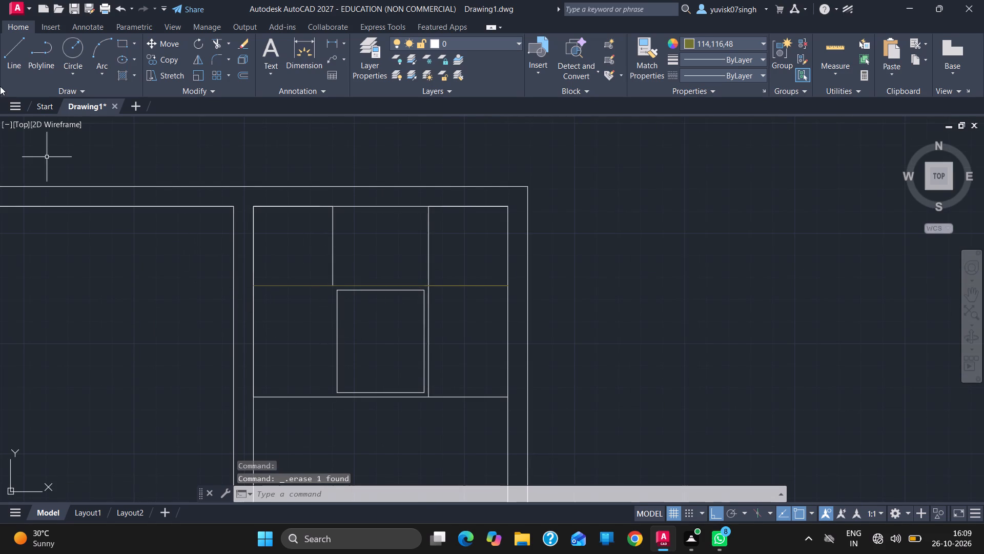
Draw the central rectangle's outer sides as colored lines: 4'-2 1/2" down the left, 3'-7 1/2" across the bottom, and 4'-2 1/2" up the right.
{"action": "left_click", "coordinate": [10, 53]}
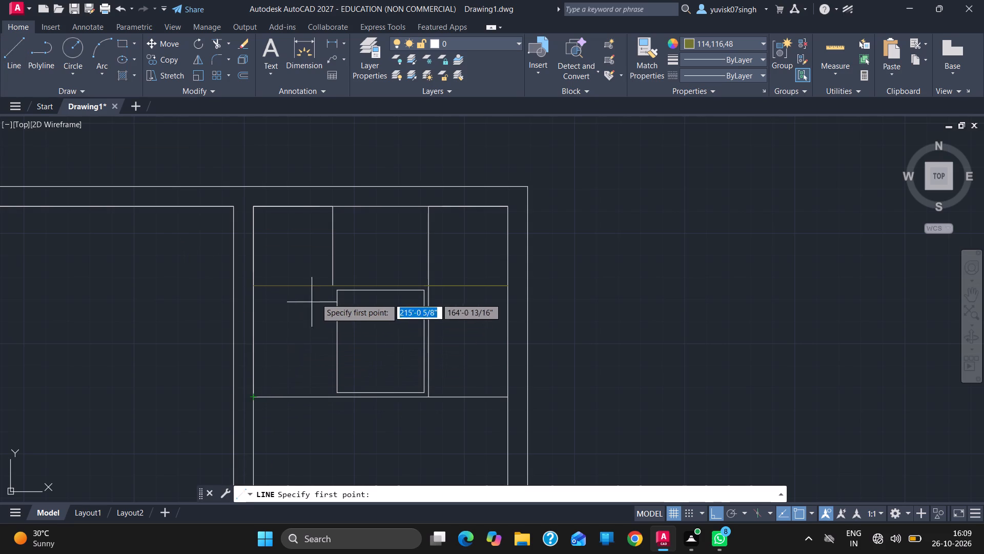
{"action": "left_click", "coordinate": [332, 289]}
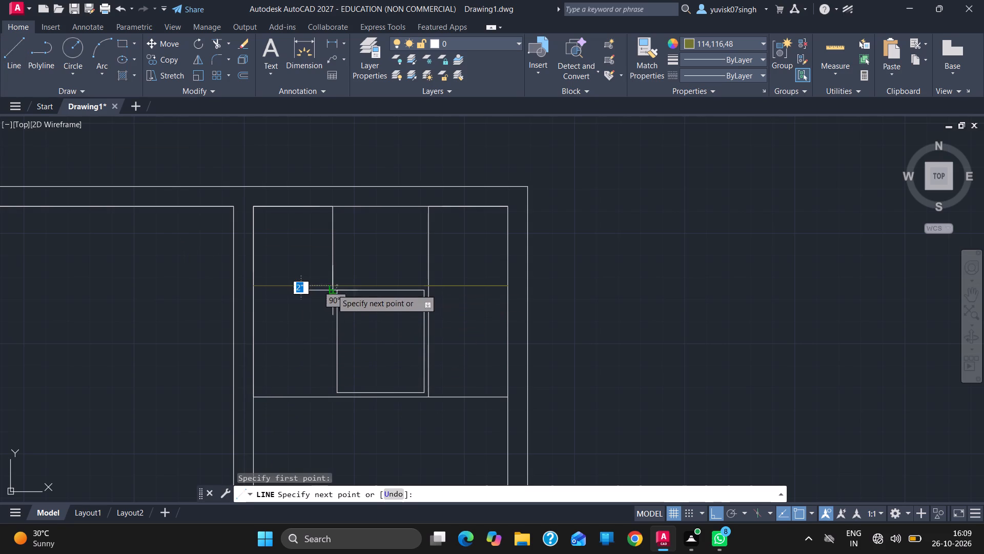
{"action": "left_click", "coordinate": [331, 398]}
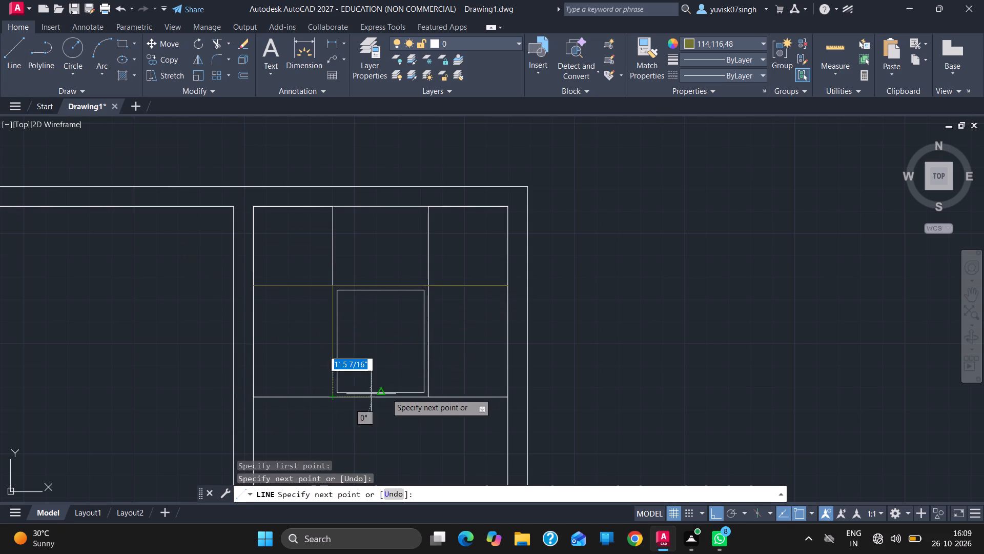
{"action": "left_click", "coordinate": [429, 397]}
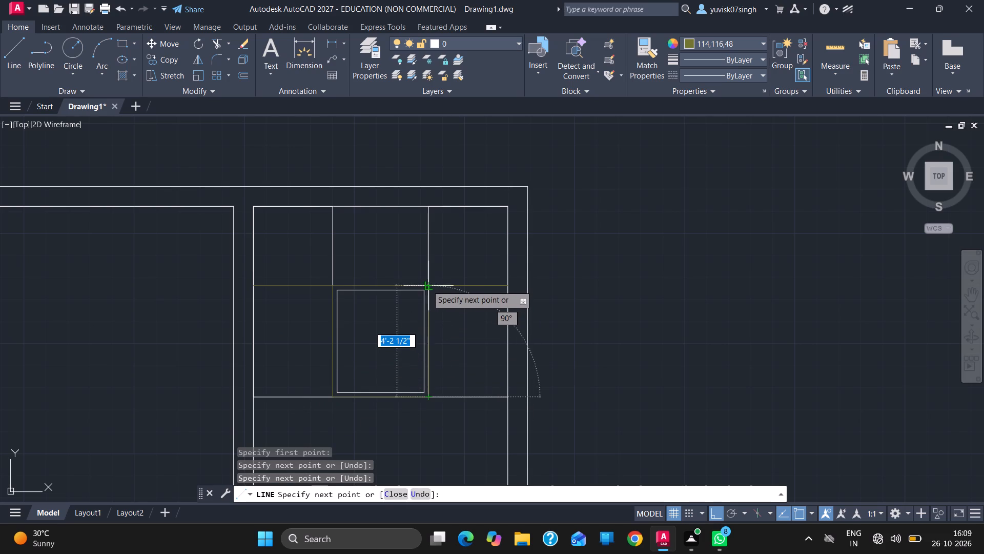
{"action": "left_click", "coordinate": [427, 285]}
{"action": "key", "text": "Escape"}
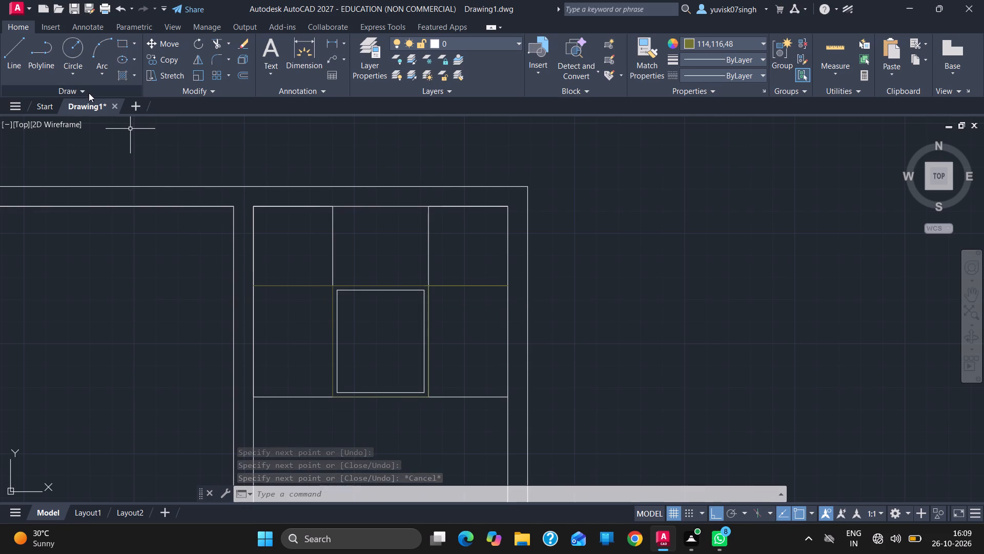
Trace all four sides of the inner central rectangle with colored lines, starting and ending at its upper-right corner.
{"action": "left_click", "coordinate": [22, 72]}
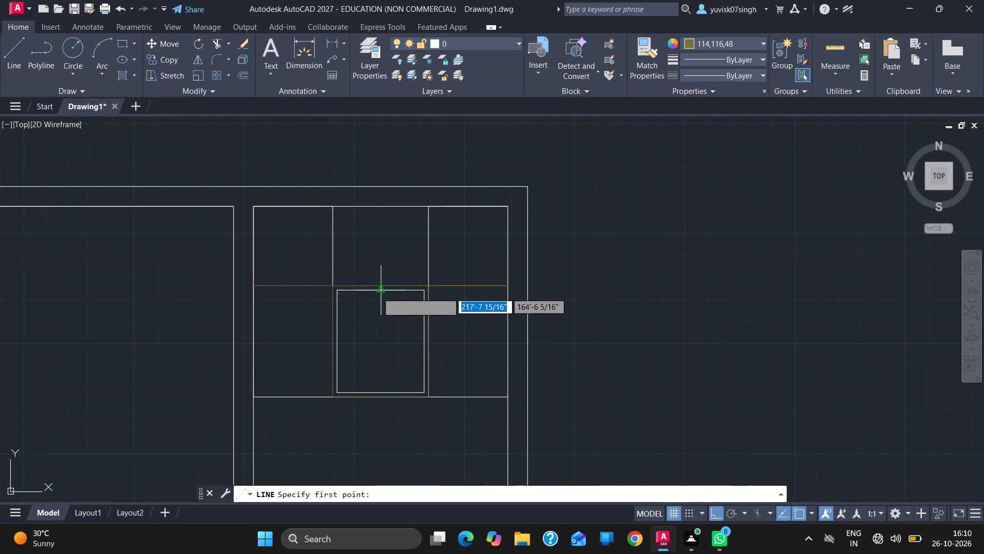
{"action": "left_click_drag", "start_coordinate": [423, 292], "coordinate": [344, 293]}
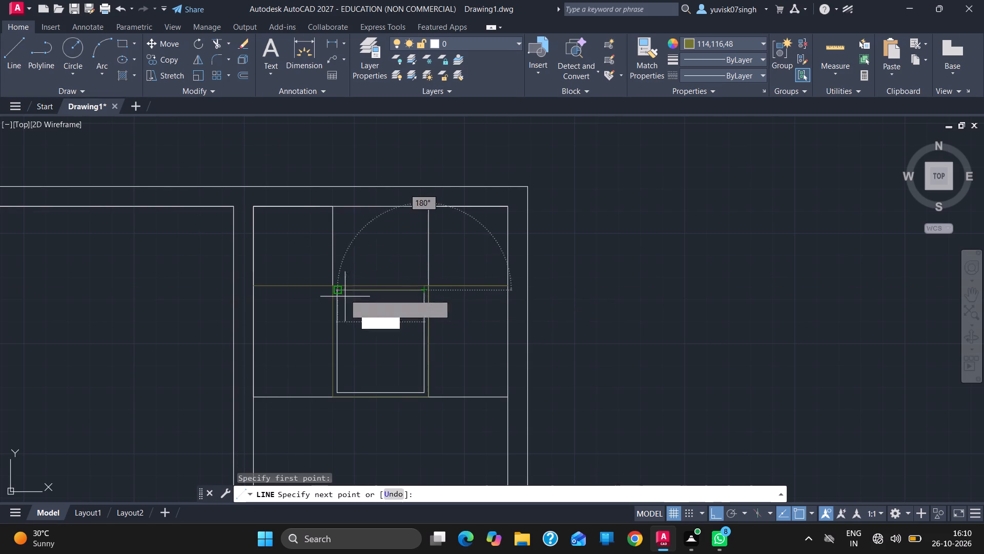
{"action": "left_click_drag", "start_coordinate": [344, 293], "coordinate": [337, 290]}
{"action": "left_click_drag", "start_coordinate": [337, 290], "coordinate": [337, 394]}
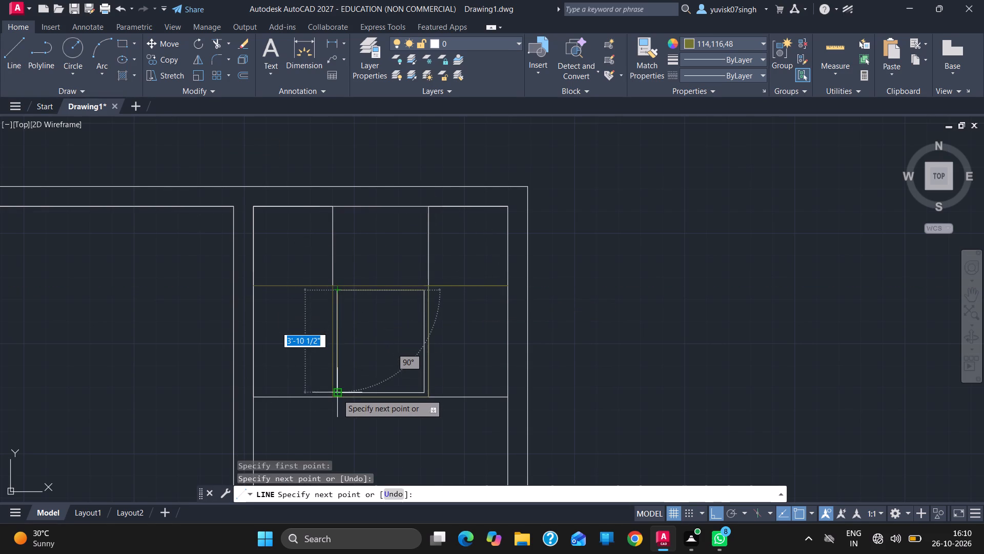
{"action": "left_click_drag", "start_coordinate": [337, 394], "coordinate": [423, 390]}
{"action": "left_click_drag", "start_coordinate": [423, 390], "coordinate": [419, 291]}
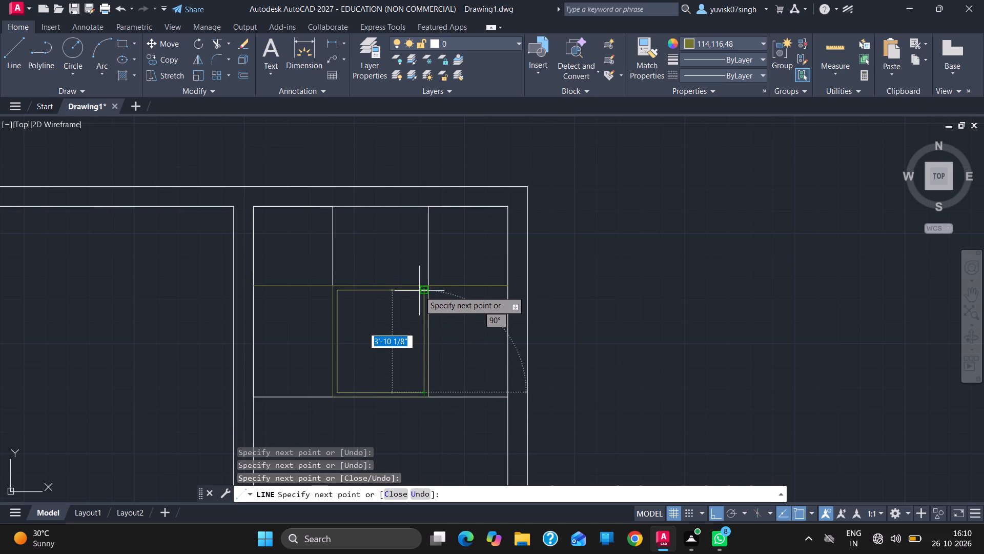
{"action": "left_click_drag", "start_coordinate": [419, 291], "coordinate": [424, 290]}
{"action": "left_click", "coordinate": [424, 290]}
{"action": "key", "text": "Escape"}
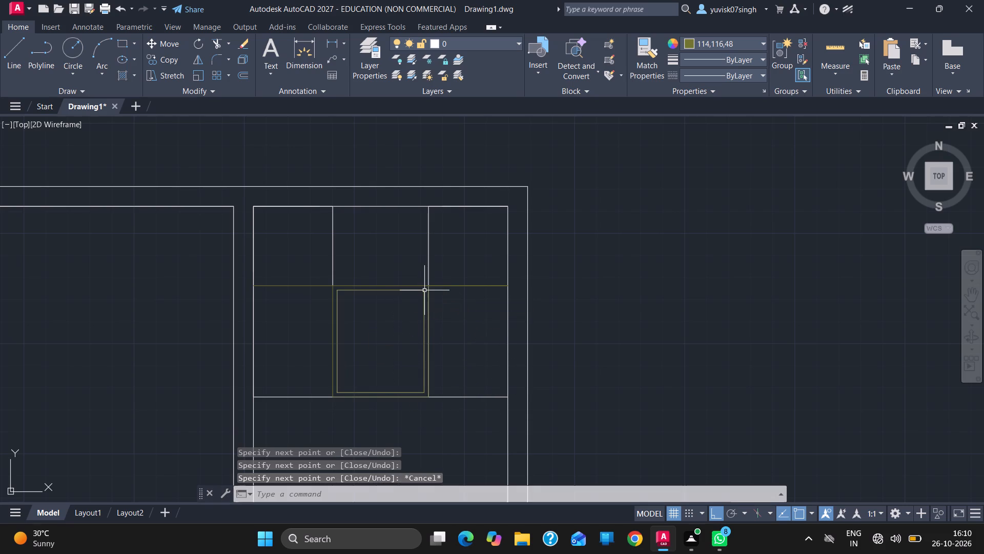
Draw a colored 9'-7 1/2" line over the room's lower horizontal line, from the left wall line to the right wall line.
{"action": "left_click", "coordinate": [8, 37]}
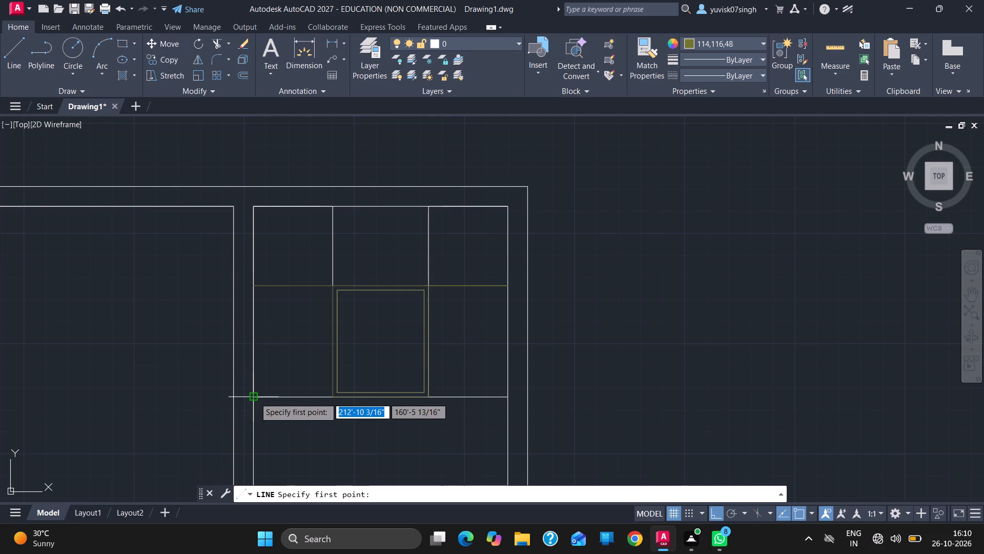
{"action": "left_click_drag", "start_coordinate": [255, 398], "coordinate": [505, 398]}
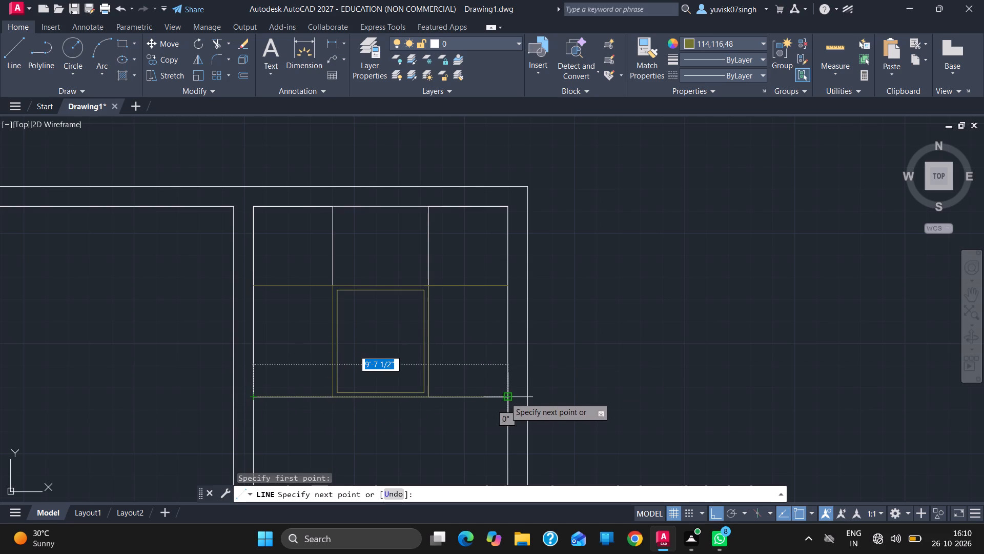
{"action": "left_click", "coordinate": [505, 398]}
{"action": "key", "text": "Escape"}
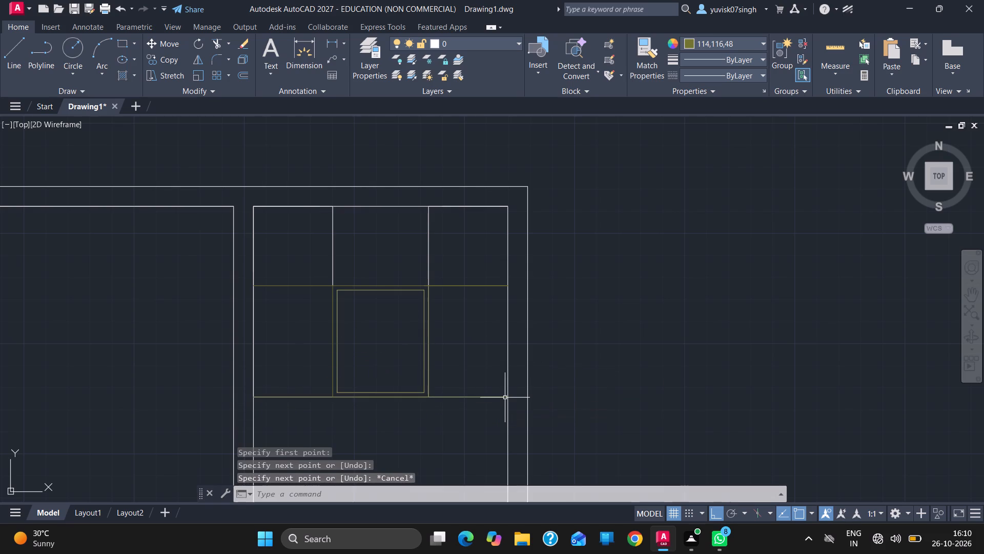
Trace the bay above the central rectangle with colored lines: down its left side, across its bottom, and up its right side to the wall line.
{"action": "left_click", "coordinate": [24, 62]}
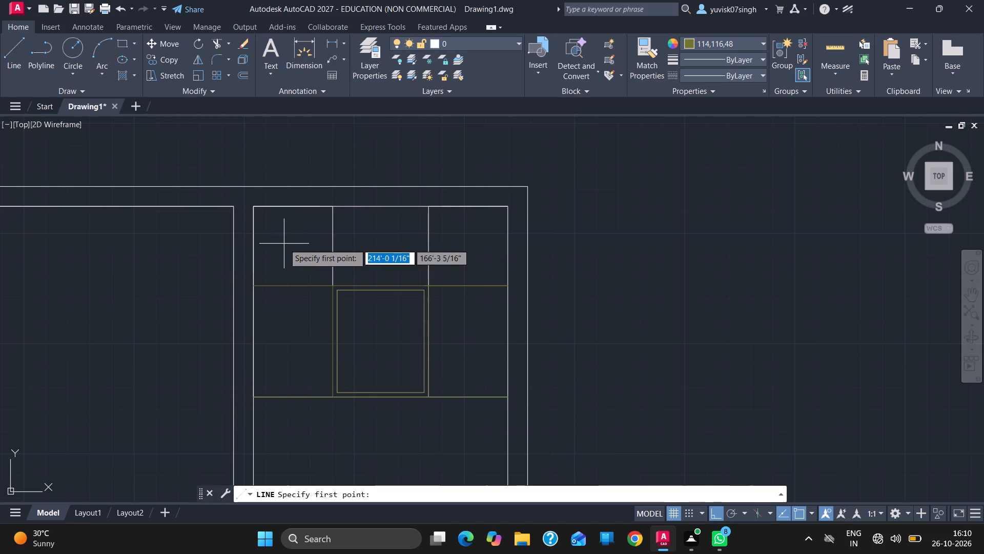
{"action": "left_click_drag", "start_coordinate": [336, 205], "coordinate": [339, 253]}
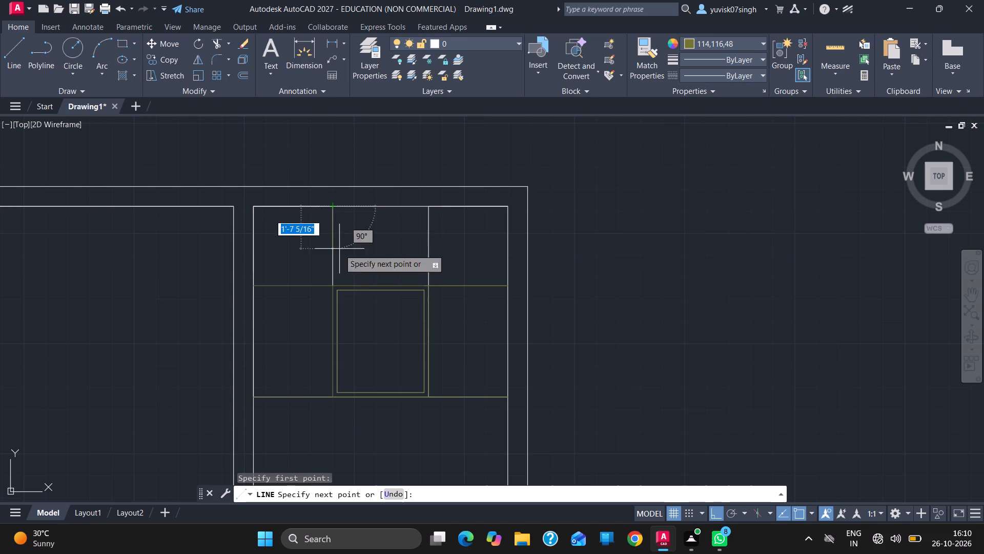
{"action": "left_click_drag", "start_coordinate": [339, 253], "coordinate": [333, 285]}
{"action": "left_click_drag", "start_coordinate": [333, 285], "coordinate": [428, 283]}
{"action": "left_click_drag", "start_coordinate": [428, 283], "coordinate": [427, 221]}
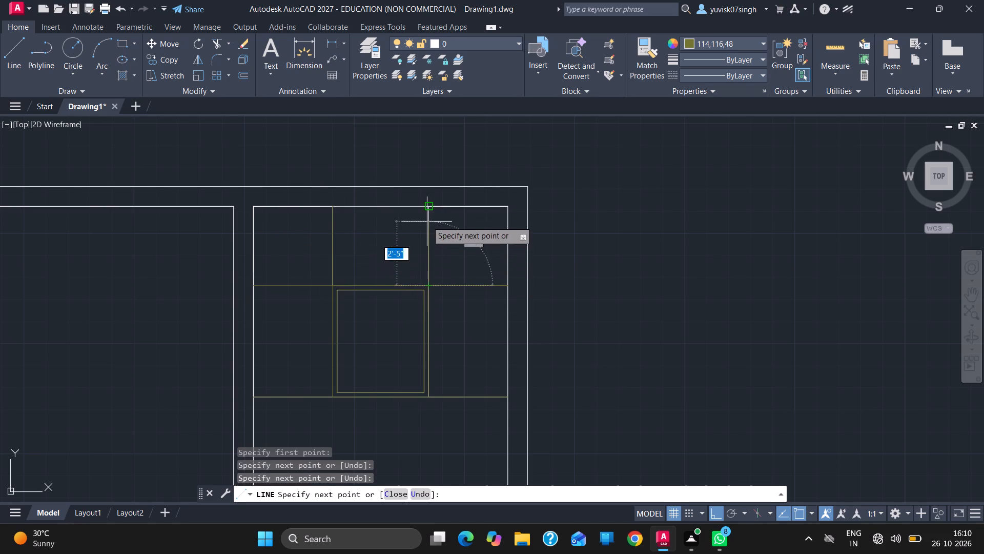
{"action": "left_click_drag", "start_coordinate": [427, 221], "coordinate": [431, 207]}
{"action": "left_click", "coordinate": [431, 207]}
{"action": "key", "text": "Escape"}
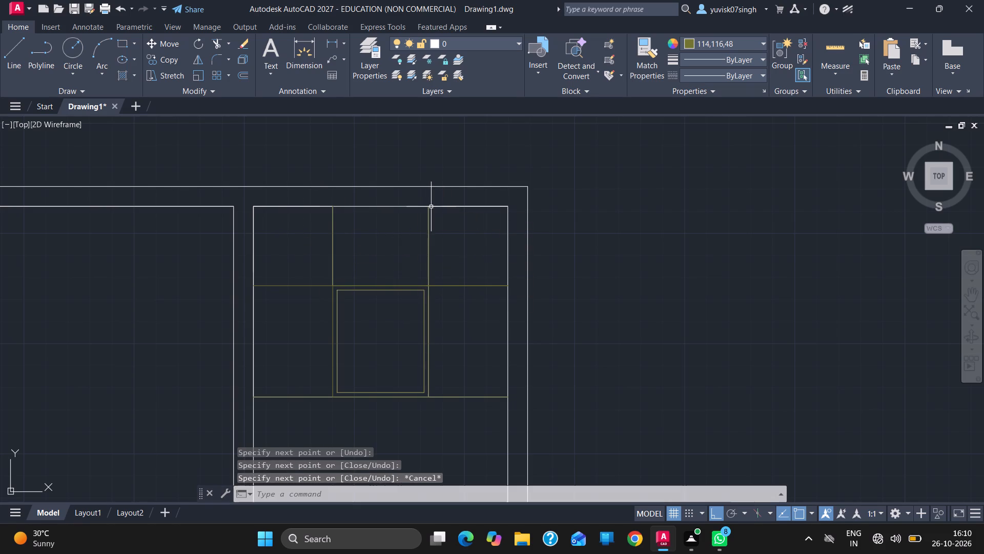
Divide the colored line across the bottom of the upper central bay into 4 segments.
{"action": "left_click", "coordinate": [55, 92]}
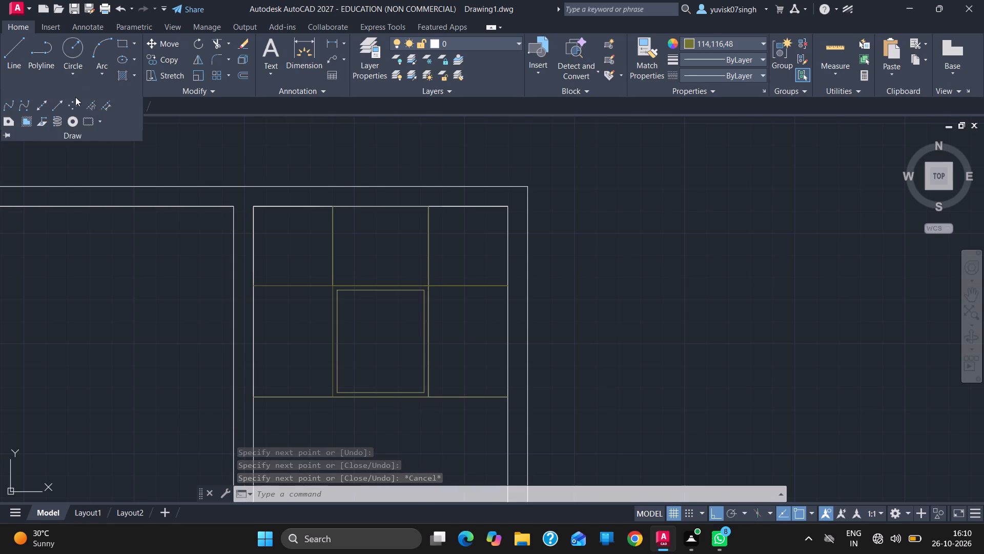
{"action": "left_click", "coordinate": [87, 100]}
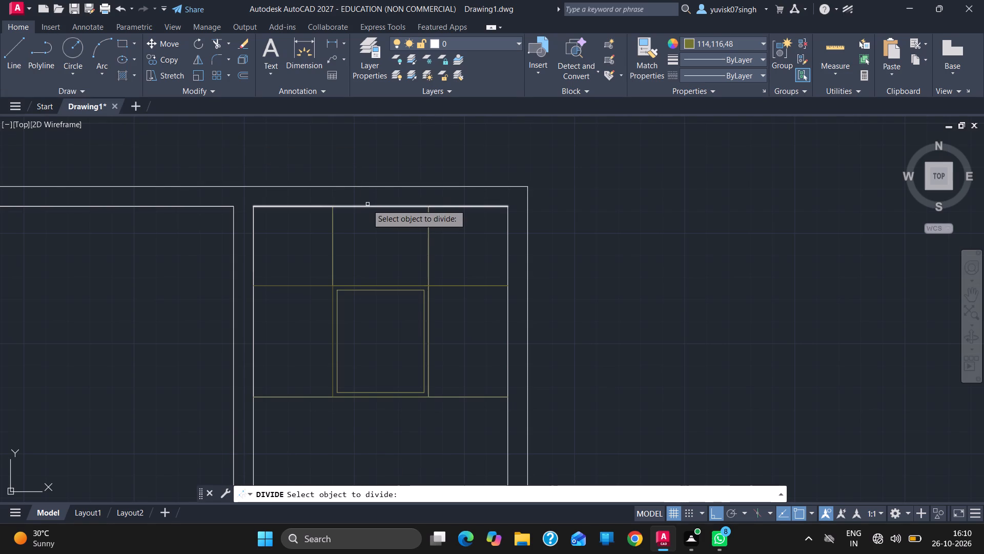
{"action": "left_click", "coordinate": [375, 284]}
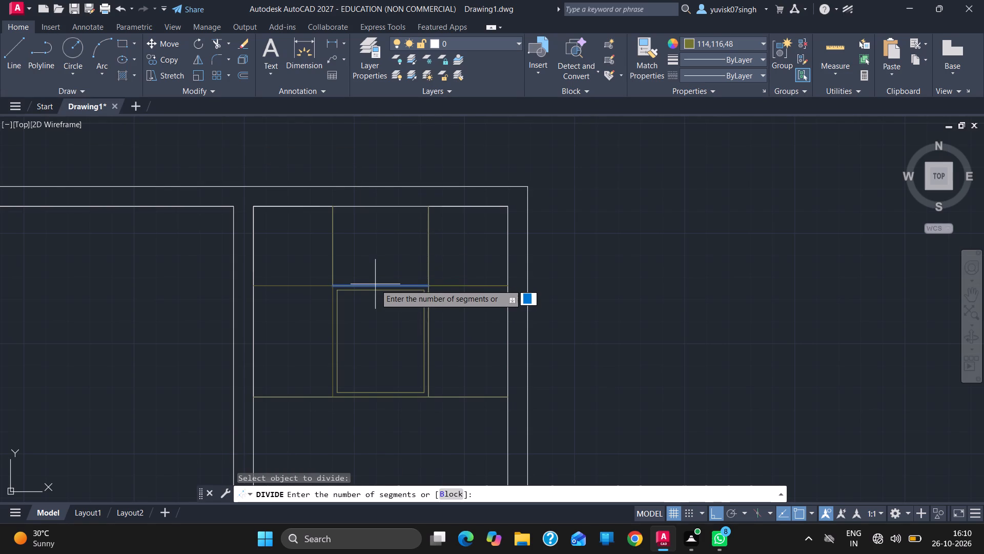
{"action": "key", "text": "4"}
{"action": "key", "text": "Return"}
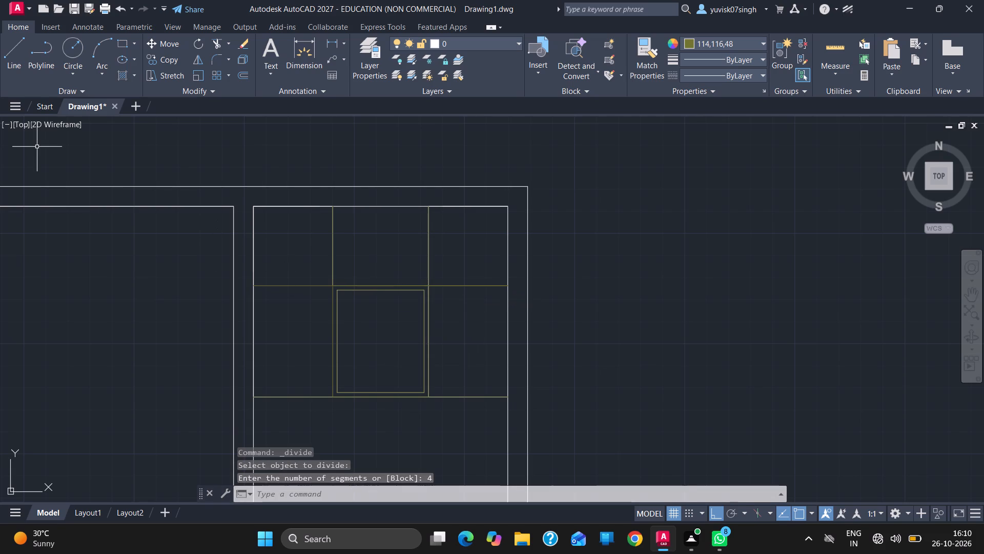
Draw three vertical 3' lines across the upper central bay, connecting its bottom line's division points to the wall line above.
{"action": "left_click", "coordinate": [14, 51]}
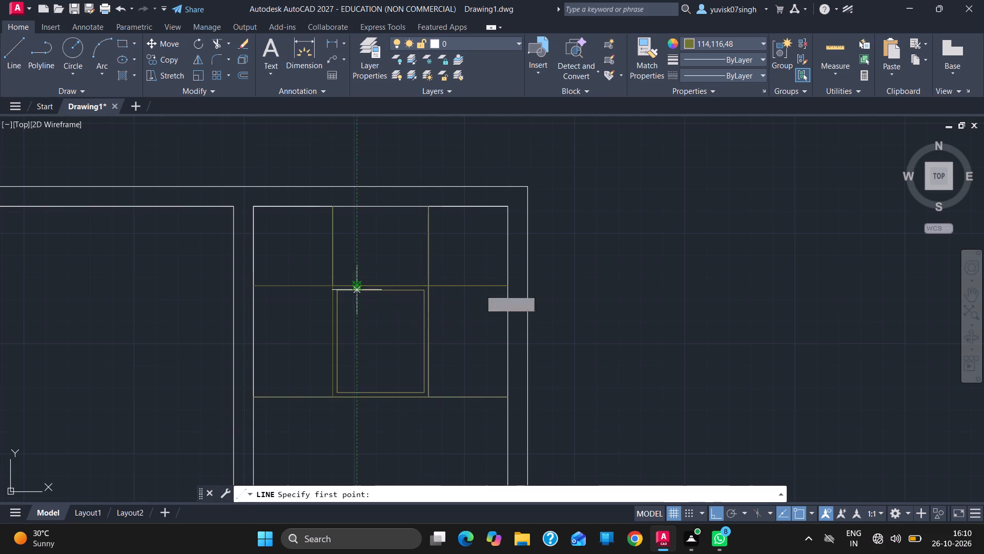
{"action": "left_click_drag", "start_coordinate": [356, 284], "coordinate": [349, 225]}
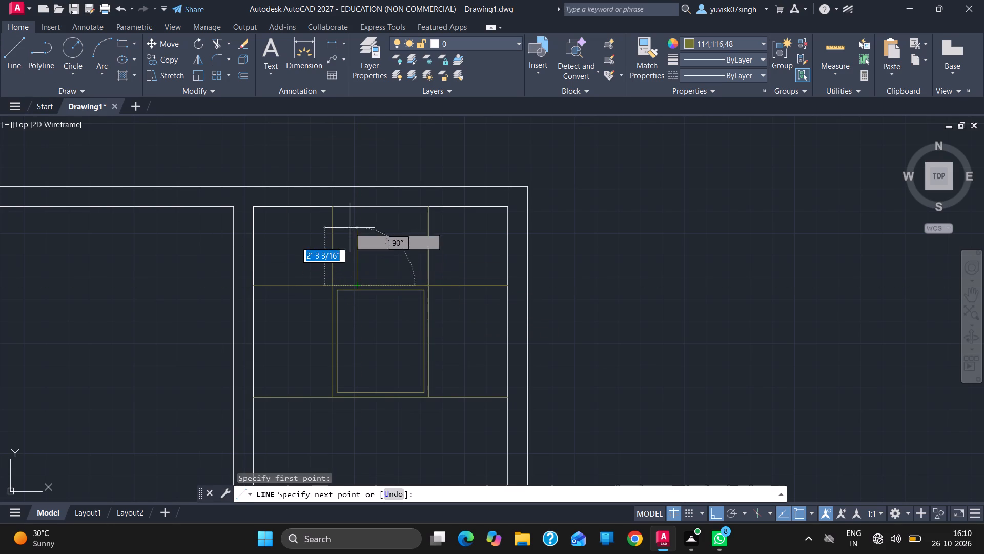
{"action": "left_click_drag", "start_coordinate": [349, 225], "coordinate": [356, 209]}
{"action": "left_click", "coordinate": [356, 209]}
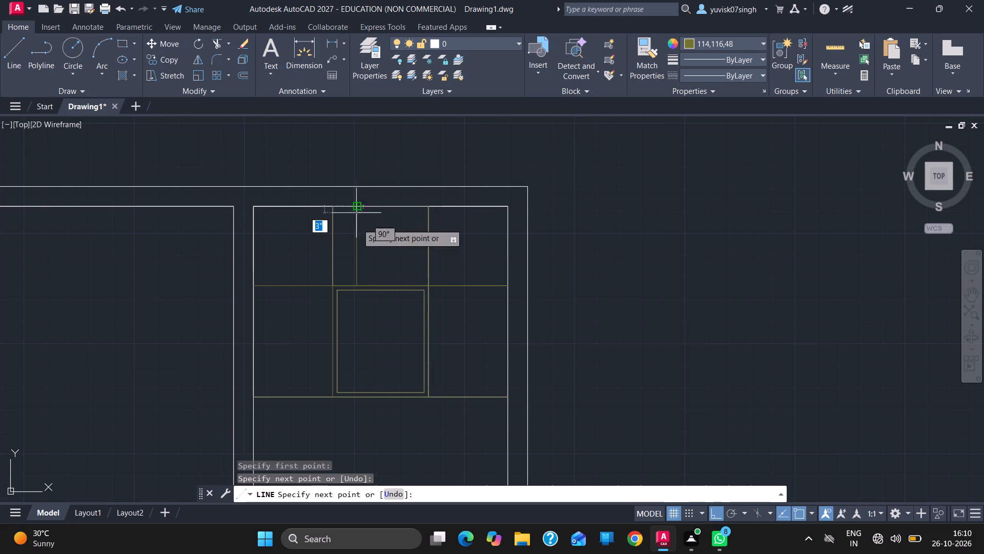
{"action": "left_click_drag", "start_coordinate": [357, 286], "coordinate": [374, 287]}
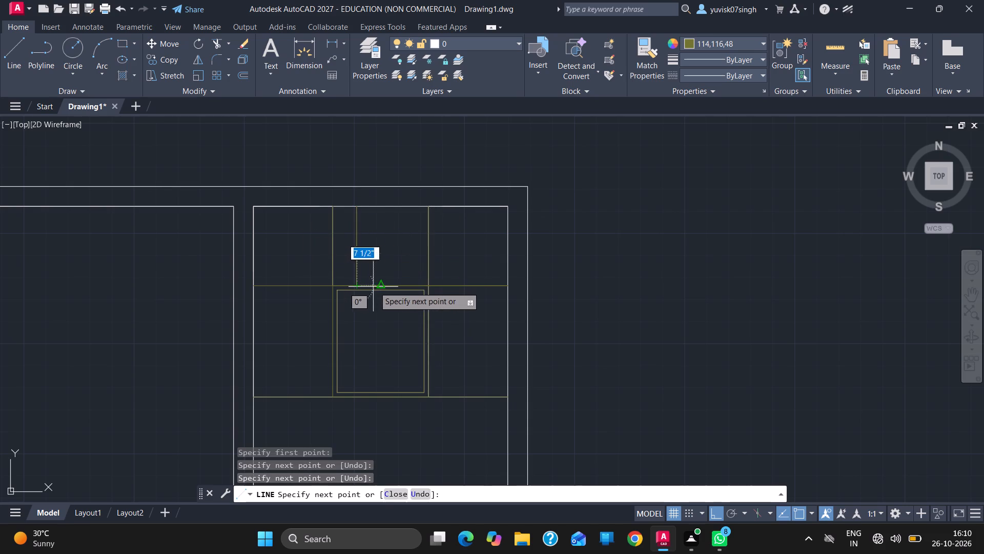
{"action": "left_click_drag", "start_coordinate": [374, 287], "coordinate": [401, 286]}
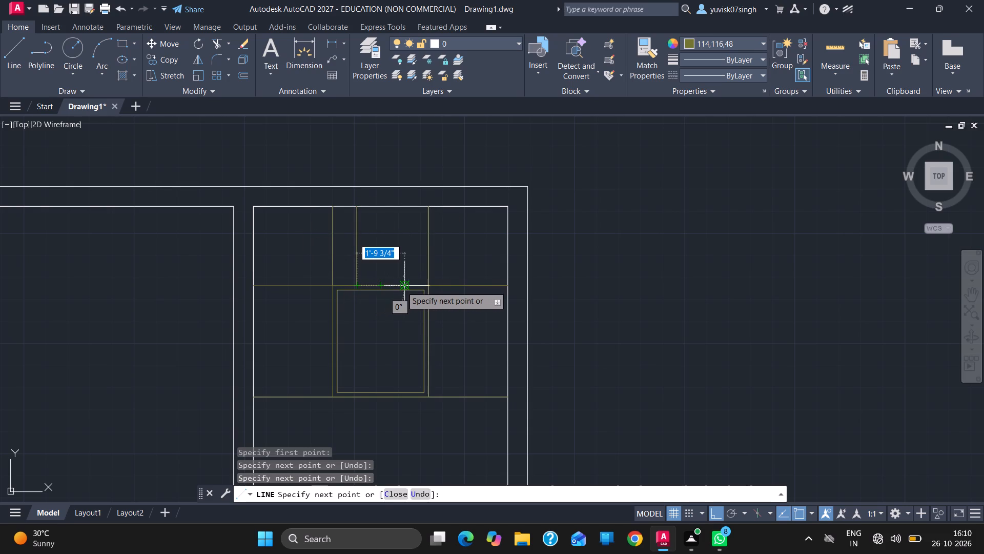
{"action": "left_click_drag", "start_coordinate": [401, 286], "coordinate": [403, 287]}
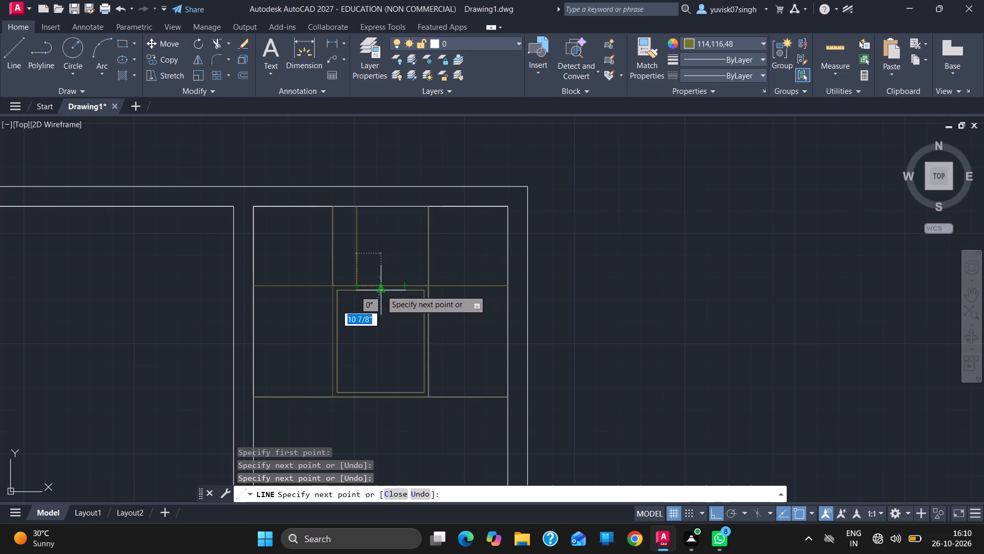
{"action": "left_click", "coordinate": [383, 286]}
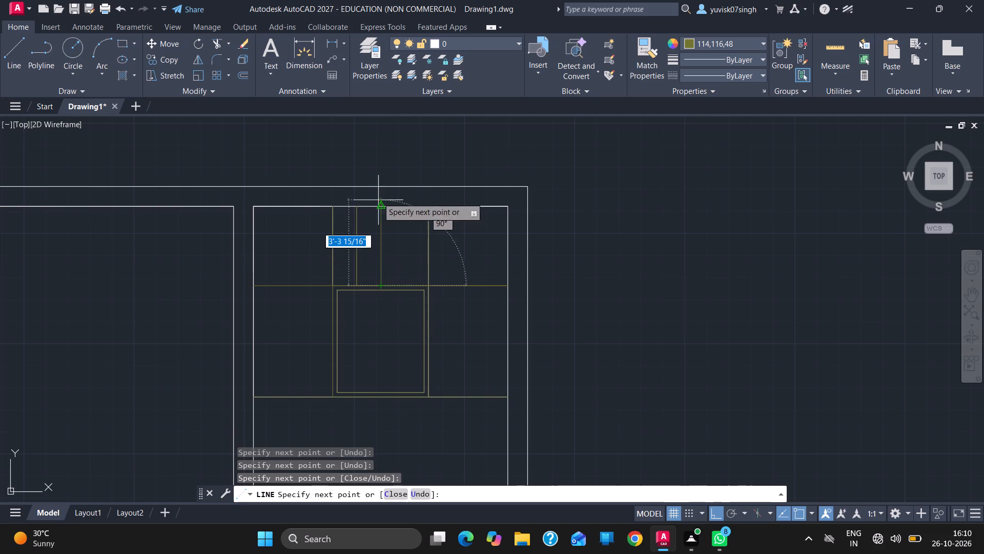
{"action": "left_click", "coordinate": [382, 203]}
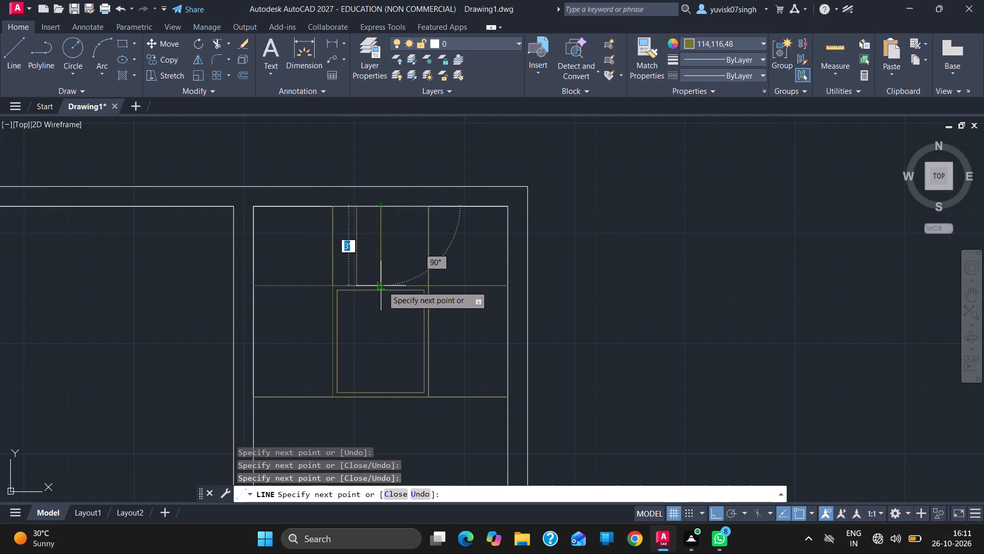
{"action": "left_click_drag", "start_coordinate": [382, 286], "coordinate": [405, 287]}
{"action": "left_click_drag", "start_coordinate": [405, 287], "coordinate": [401, 220]}
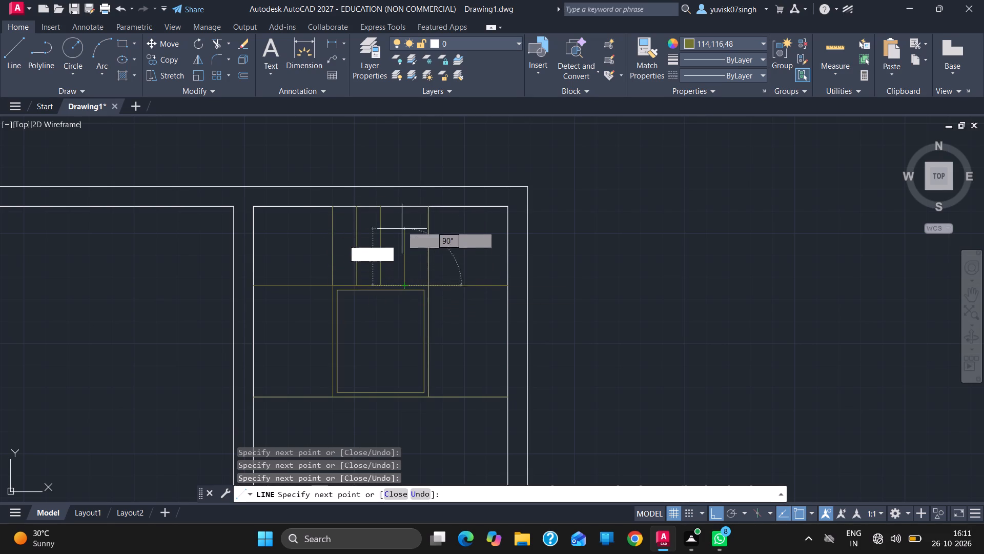
{"action": "left_click_drag", "start_coordinate": [401, 220], "coordinate": [406, 209]}
{"action": "left_click", "coordinate": [406, 209]}
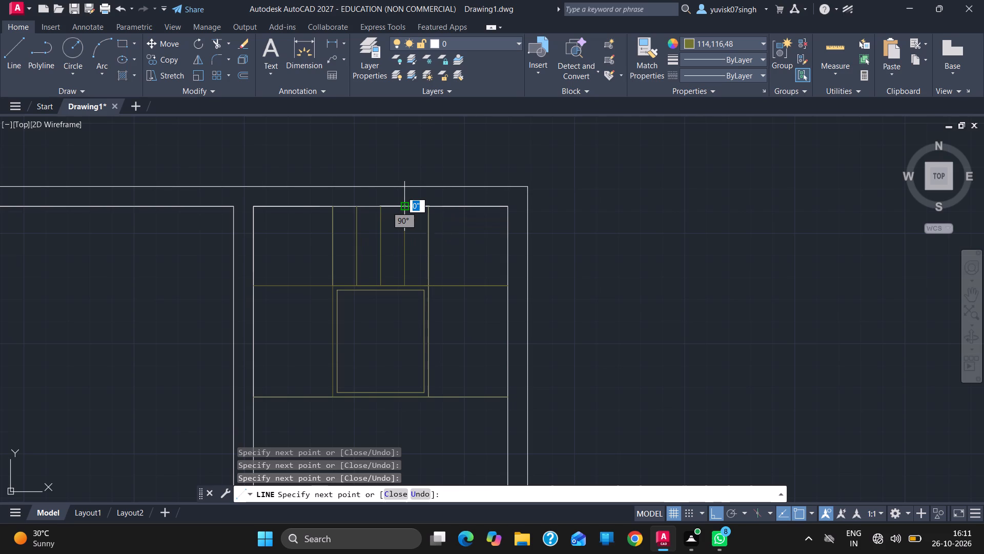
{"action": "key", "text": "Escape"}
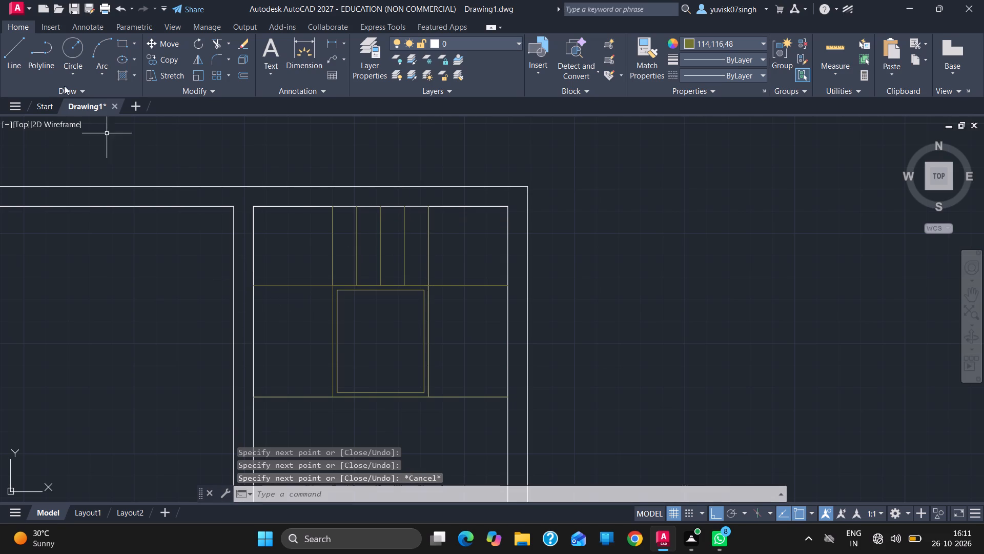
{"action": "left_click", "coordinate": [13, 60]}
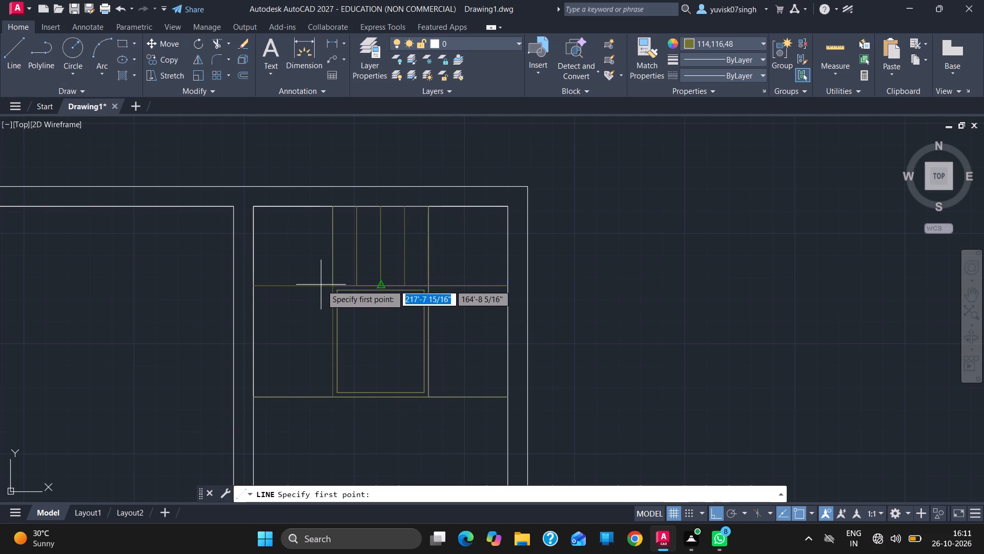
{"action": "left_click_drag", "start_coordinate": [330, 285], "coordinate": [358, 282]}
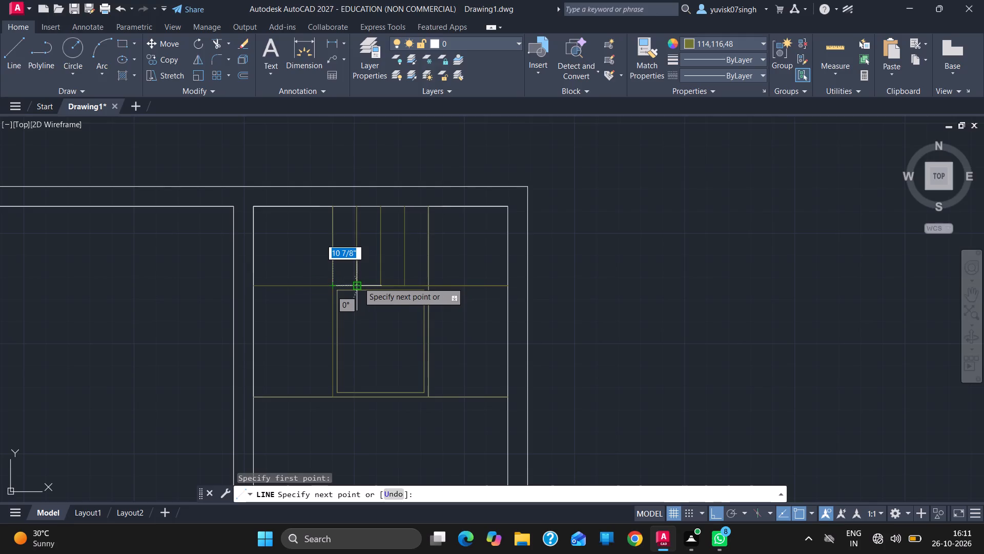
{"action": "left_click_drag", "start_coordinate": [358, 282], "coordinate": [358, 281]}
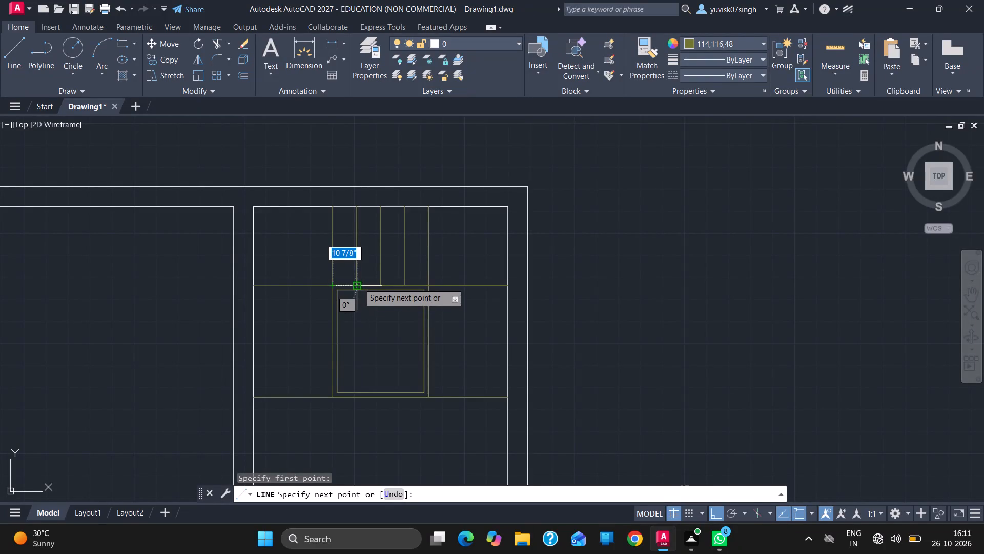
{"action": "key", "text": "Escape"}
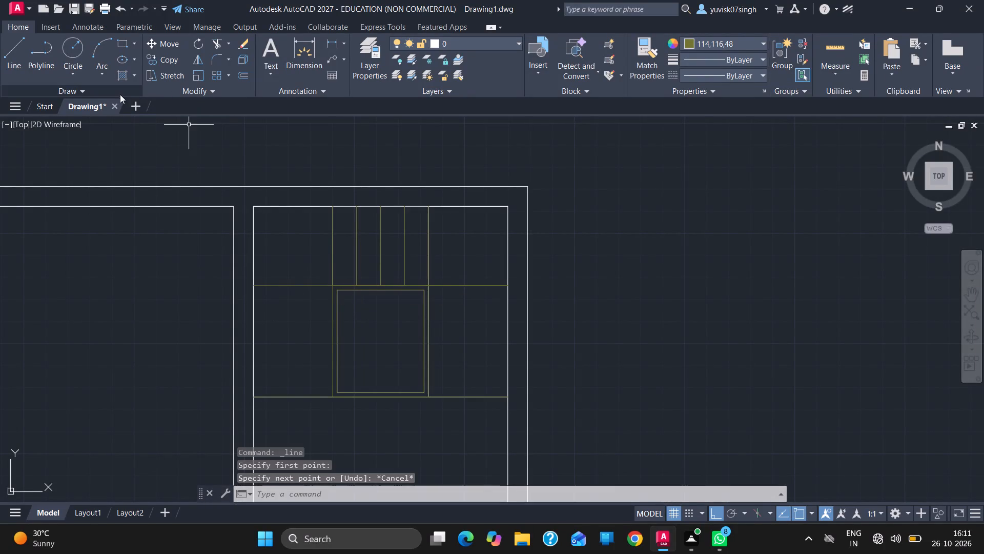
Divide the outer left side line of the central rectangle into 5 segments.
{"action": "left_click", "coordinate": [119, 93]}
{"action": "left_click", "coordinate": [91, 112]}
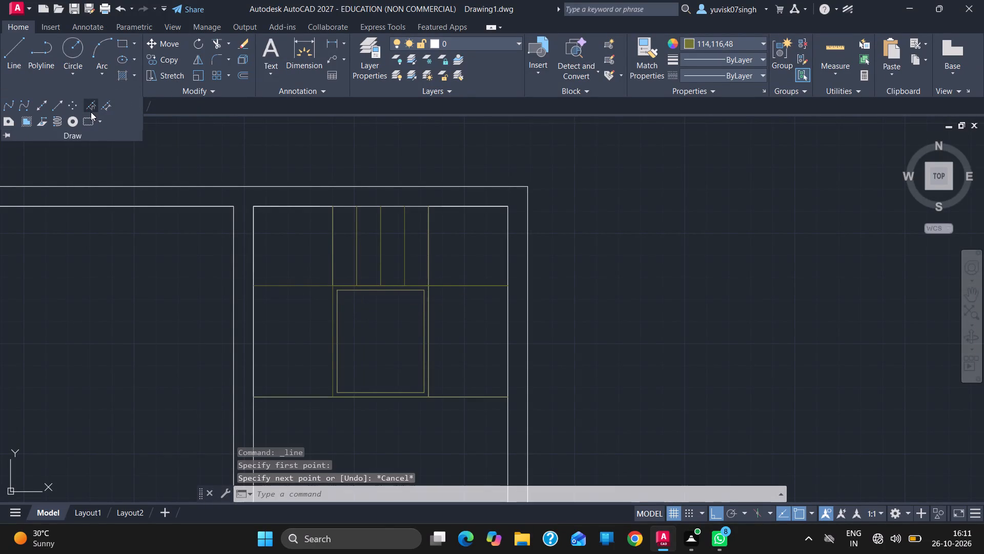
{"action": "left_click", "coordinate": [333, 324]}
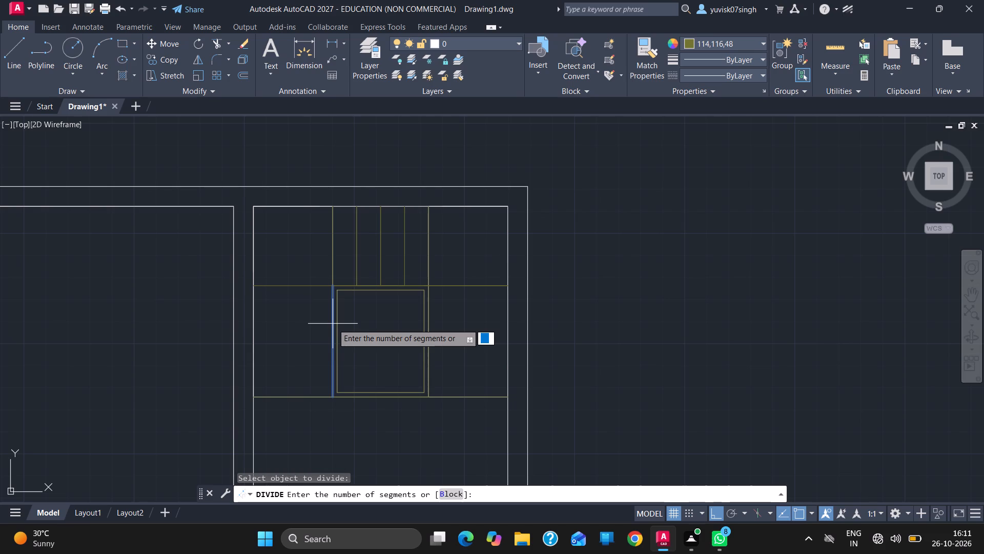
{"action": "key", "text": "5"}
{"action": "key", "text": "Return"}
Draw four horizontal 3' lines connecting the division points on the central rectangle's outer left side to the room's left wall line.
{"action": "left_click_drag", "start_coordinate": [10, 34], "coordinate": [12, 49]}
{"action": "left_click", "coordinate": [12, 49]}
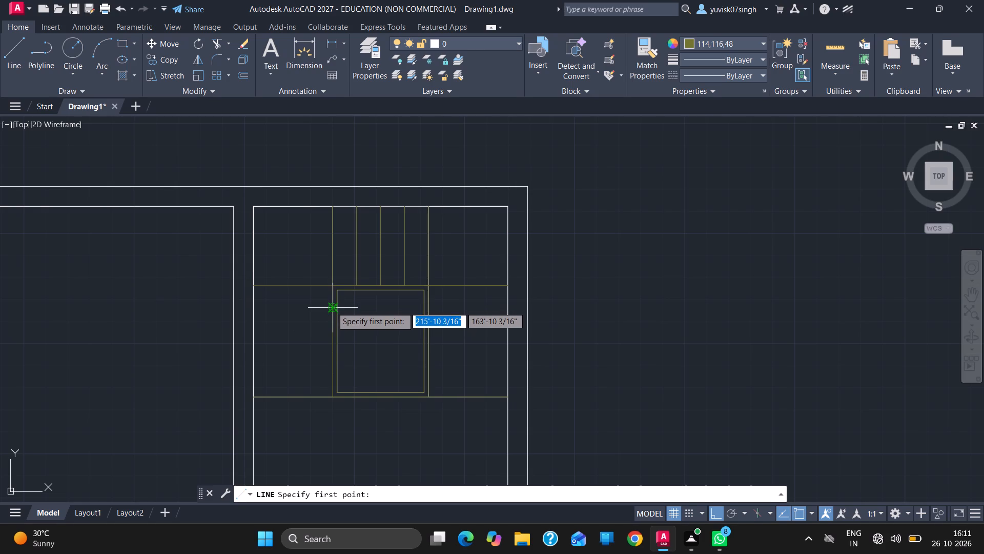
{"action": "left_click_drag", "start_coordinate": [332, 307], "coordinate": [334, 290]}
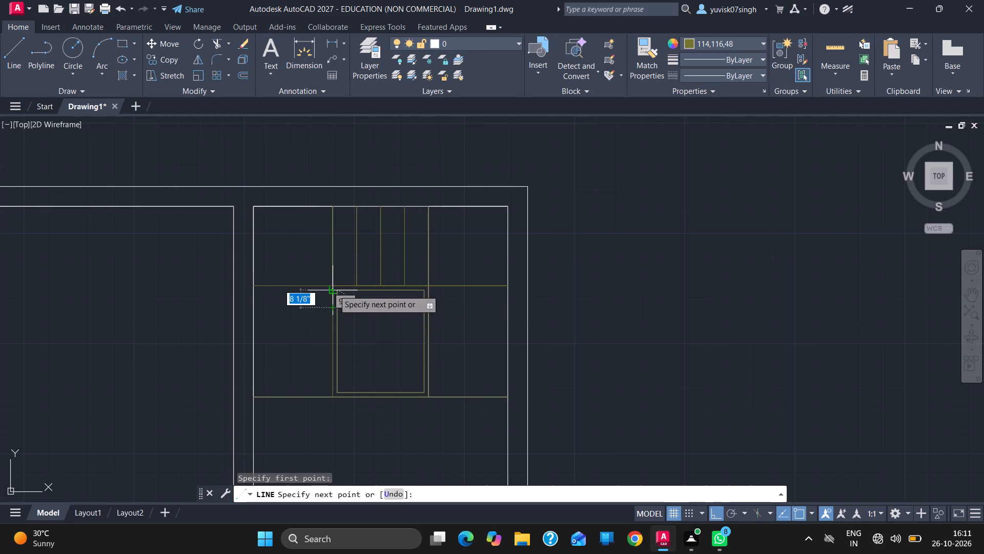
{"action": "left_click_drag", "start_coordinate": [334, 290], "coordinate": [333, 291]}
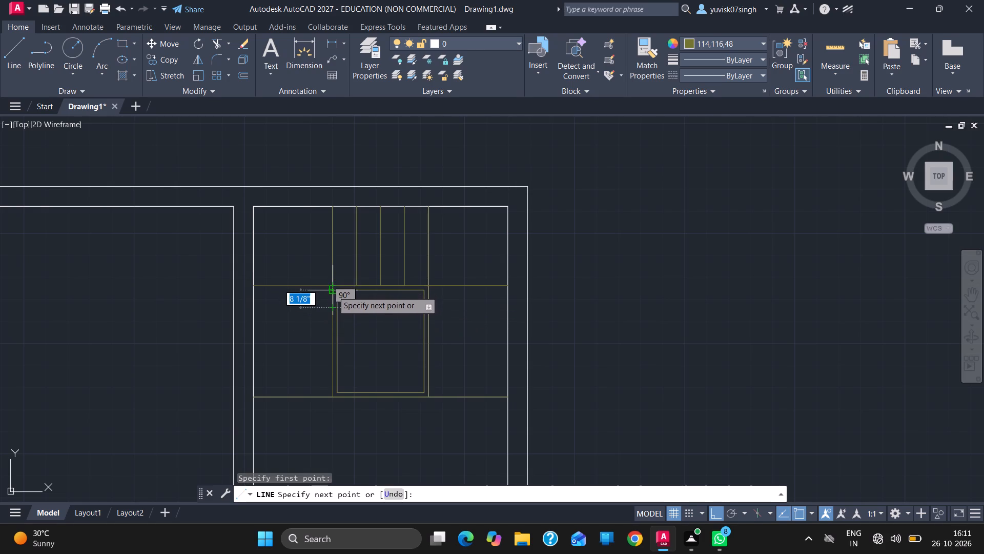
{"action": "left_click_drag", "start_coordinate": [333, 291], "coordinate": [255, 310]}
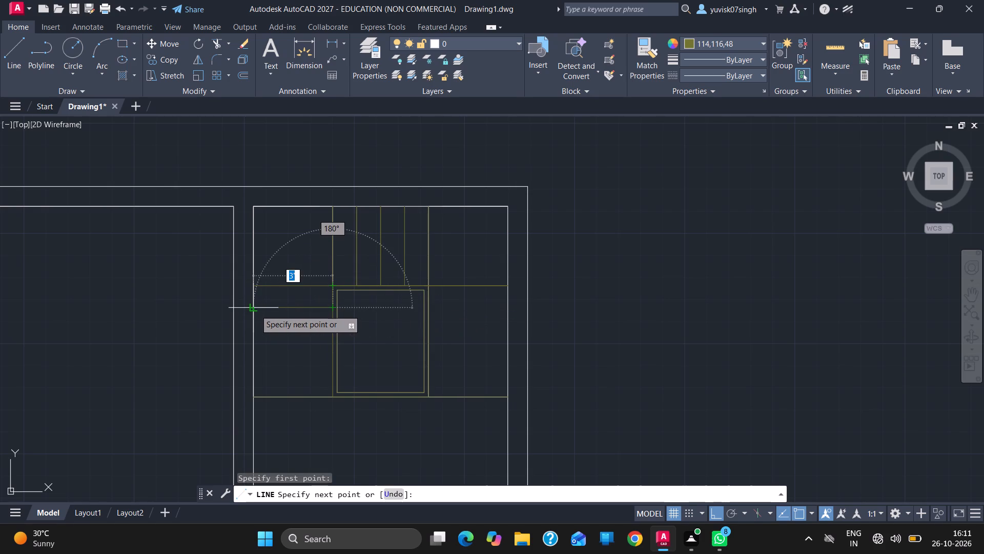
{"action": "left_click", "coordinate": [255, 310]}
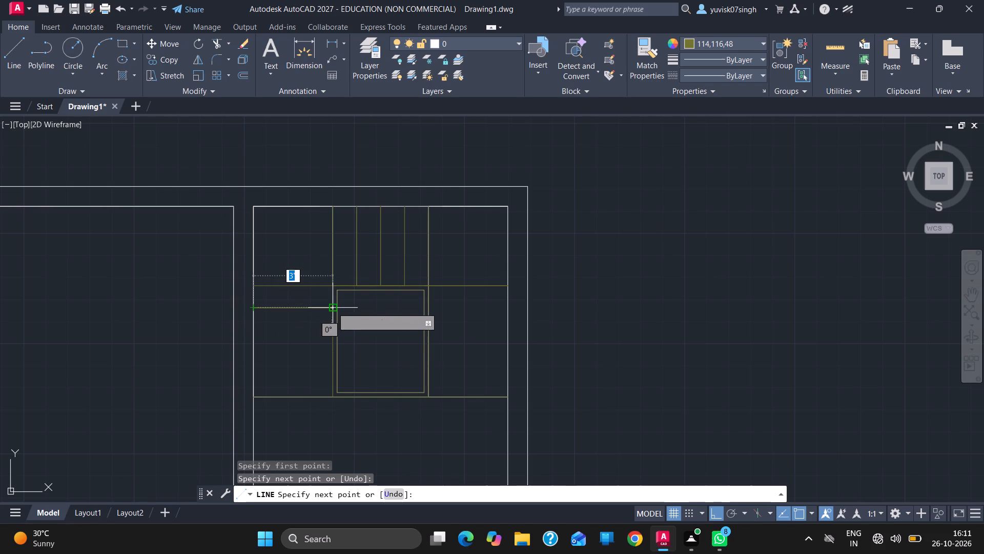
{"action": "left_click", "coordinate": [332, 307]}
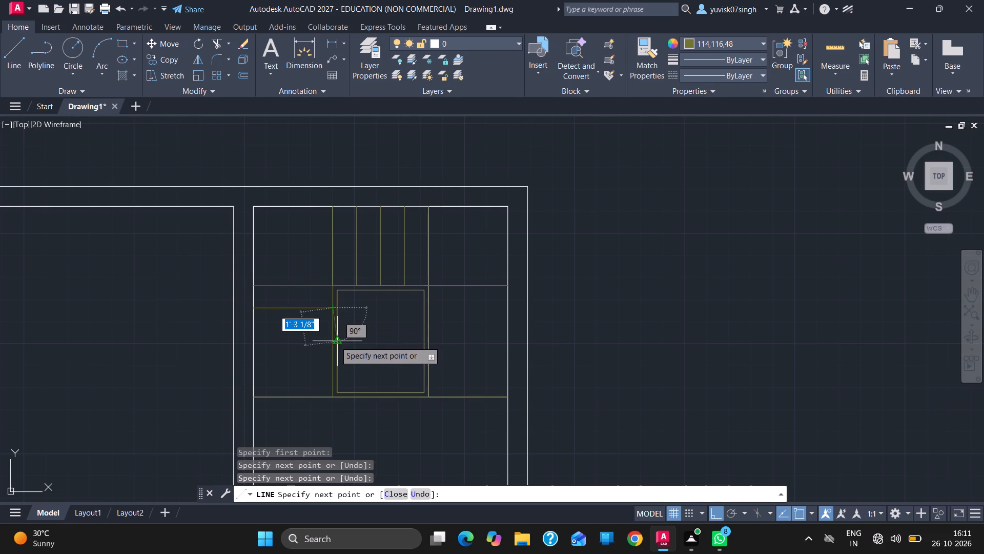
{"action": "left_click_drag", "start_coordinate": [330, 328], "coordinate": [299, 329]}
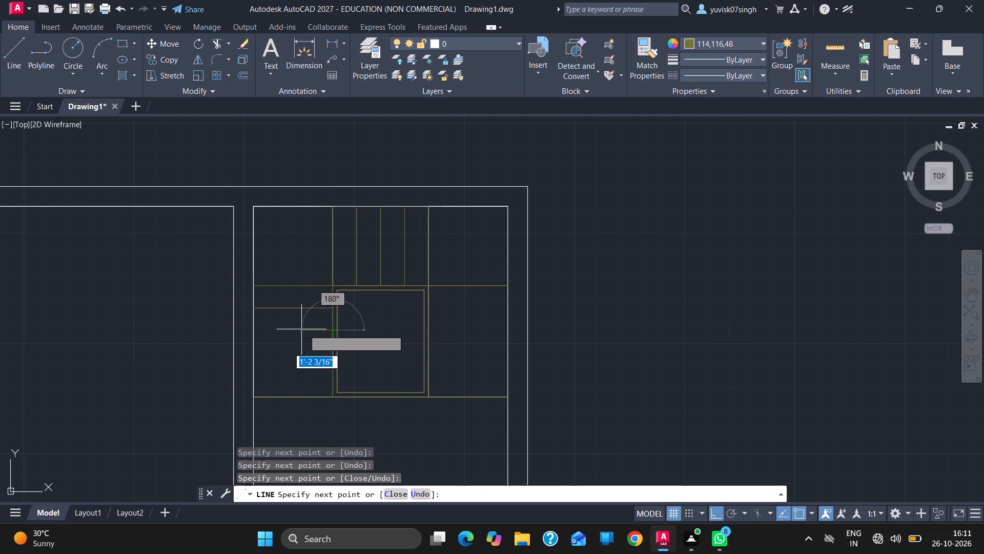
{"action": "left_click_drag", "start_coordinate": [299, 329], "coordinate": [254, 326]}
{"action": "left_click", "coordinate": [254, 326]}
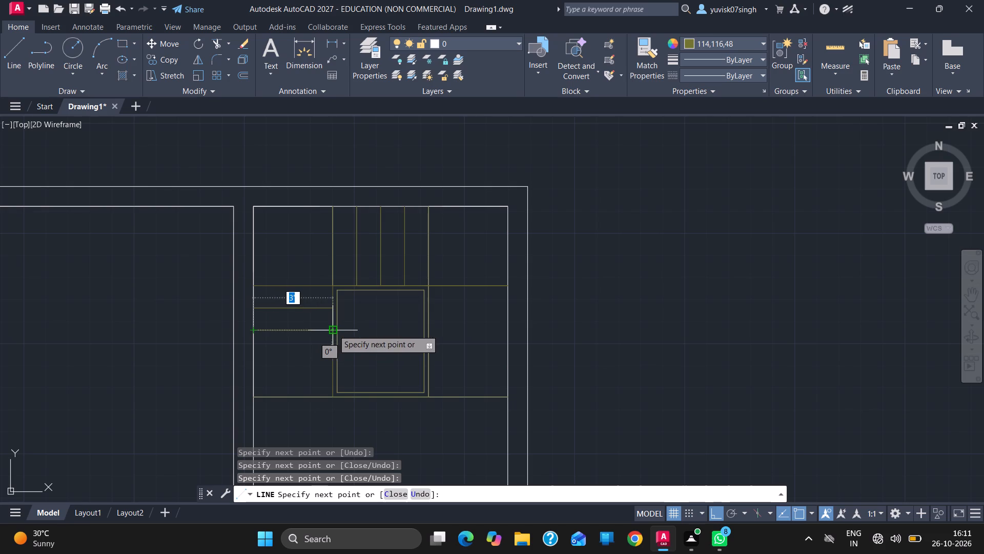
{"action": "left_click_drag", "start_coordinate": [333, 330], "coordinate": [332, 354]}
{"action": "left_click", "coordinate": [332, 354]}
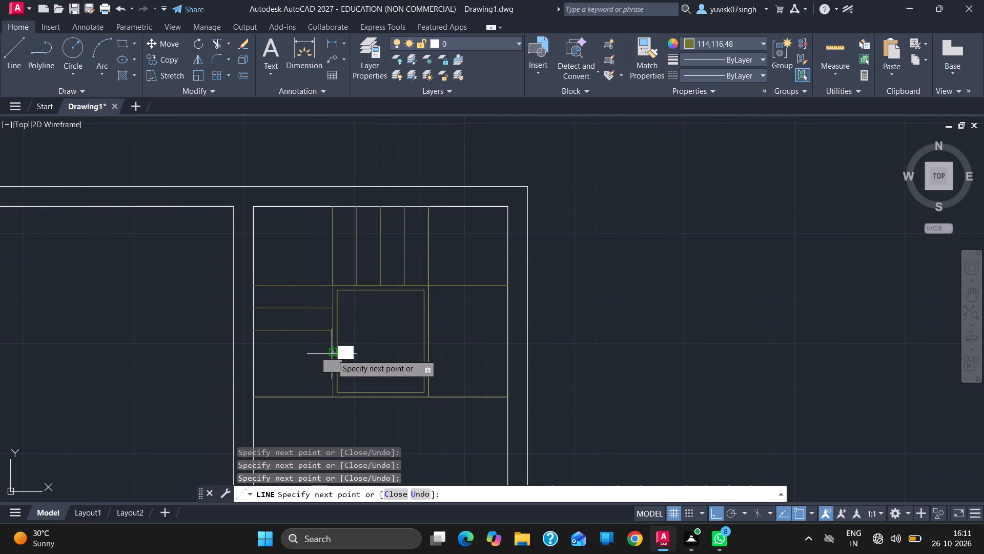
{"action": "left_click", "coordinate": [255, 352]}
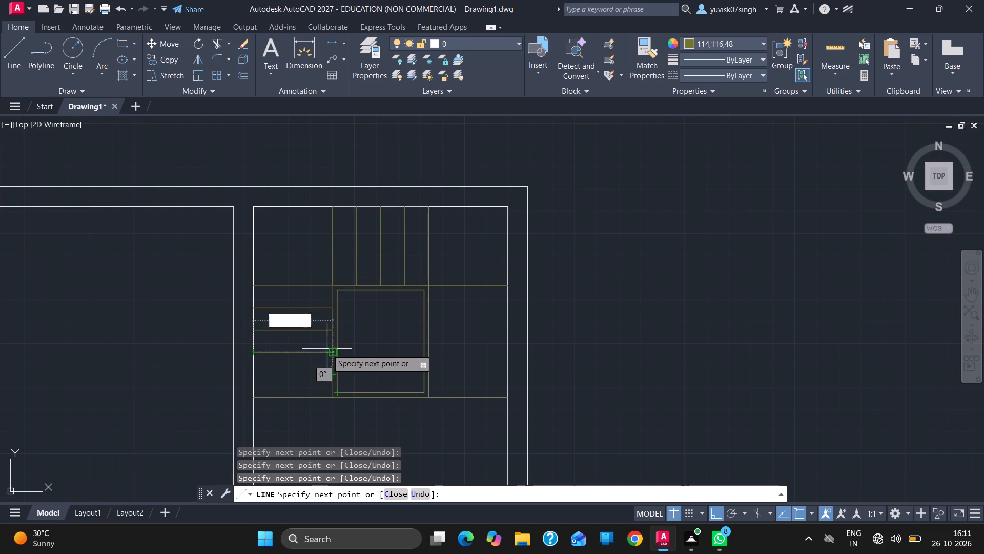
{"action": "left_click", "coordinate": [330, 349]}
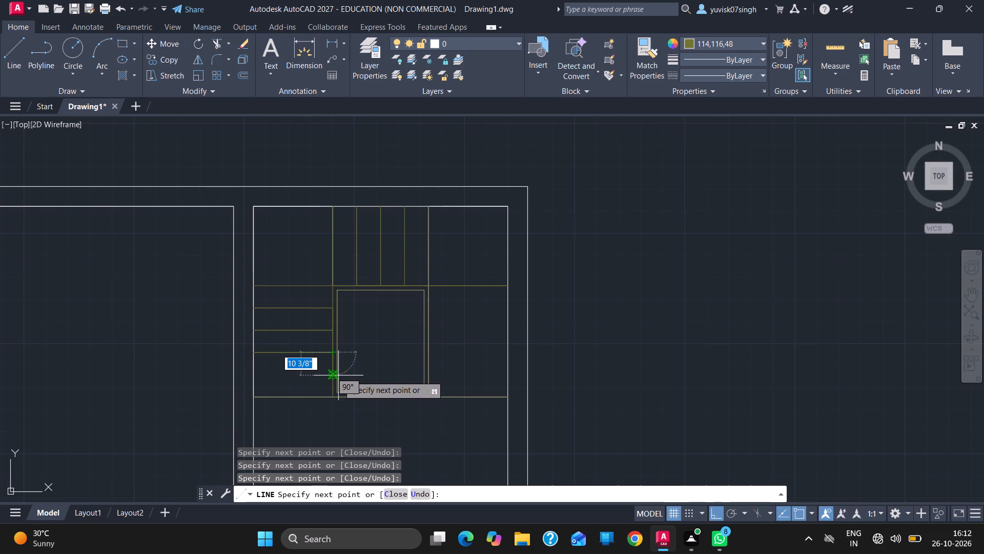
{"action": "left_click", "coordinate": [334, 375]}
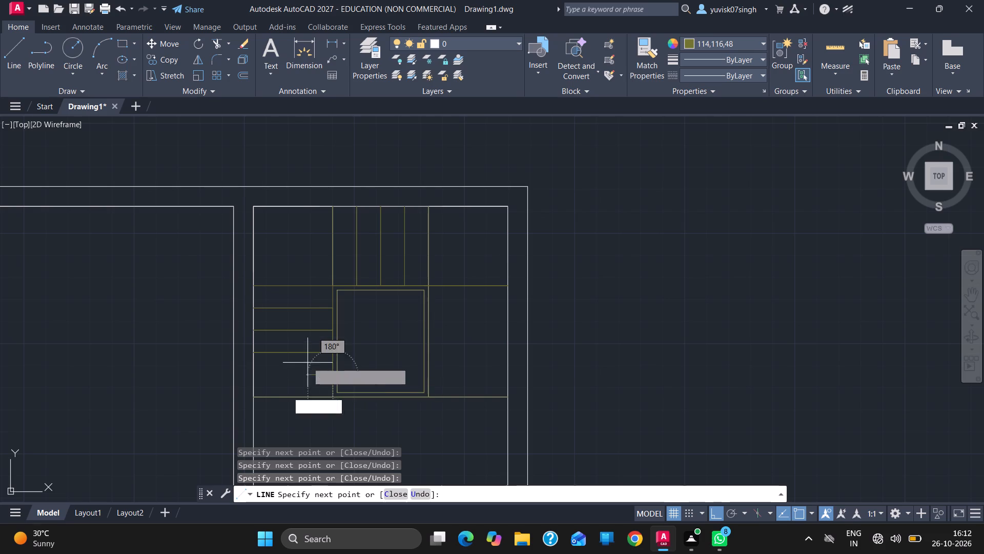
{"action": "left_click", "coordinate": [254, 375]}
{"action": "key", "text": "Escape"}
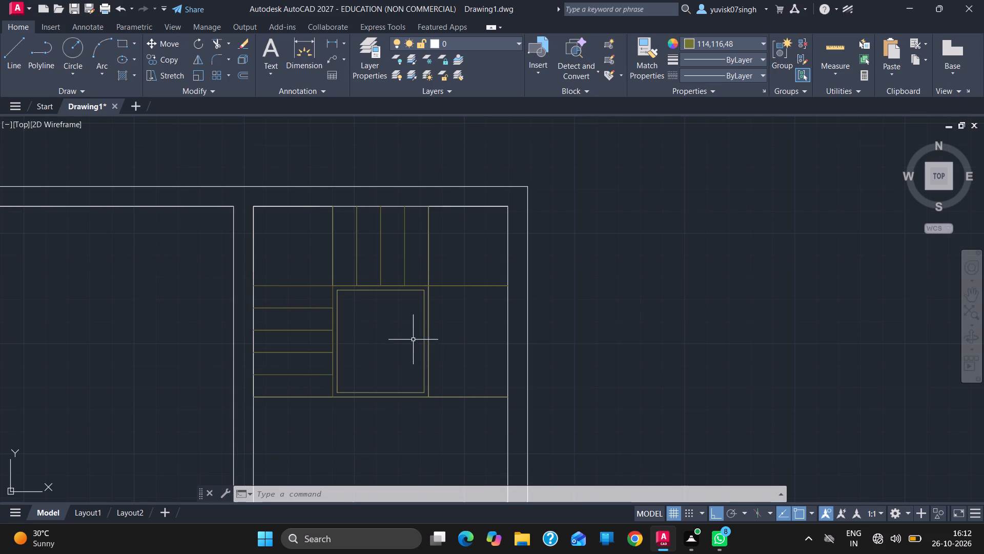
Divide the outer right side line of the central rectangle into 5 segments.
{"action": "left_click", "coordinate": [429, 334]}
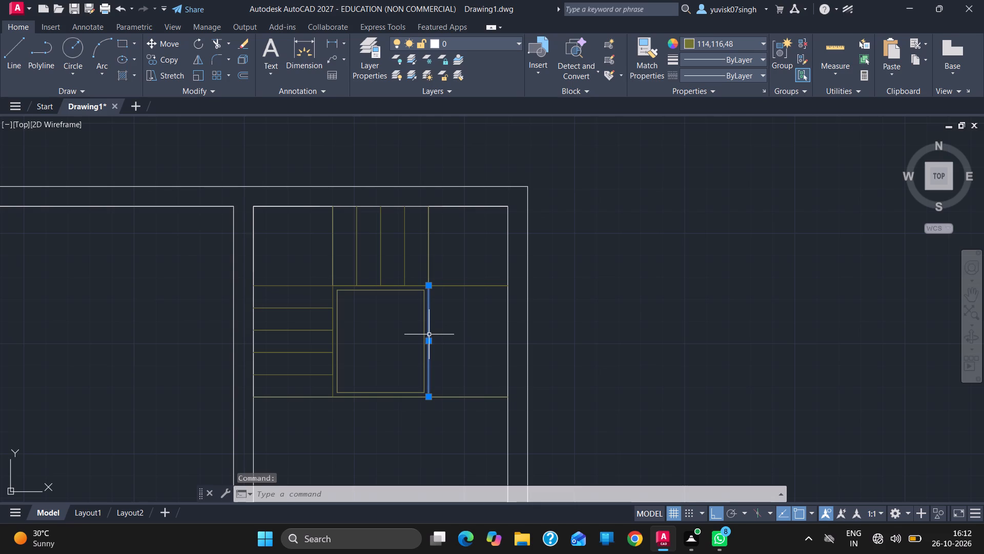
{"action": "key", "text": "d"}
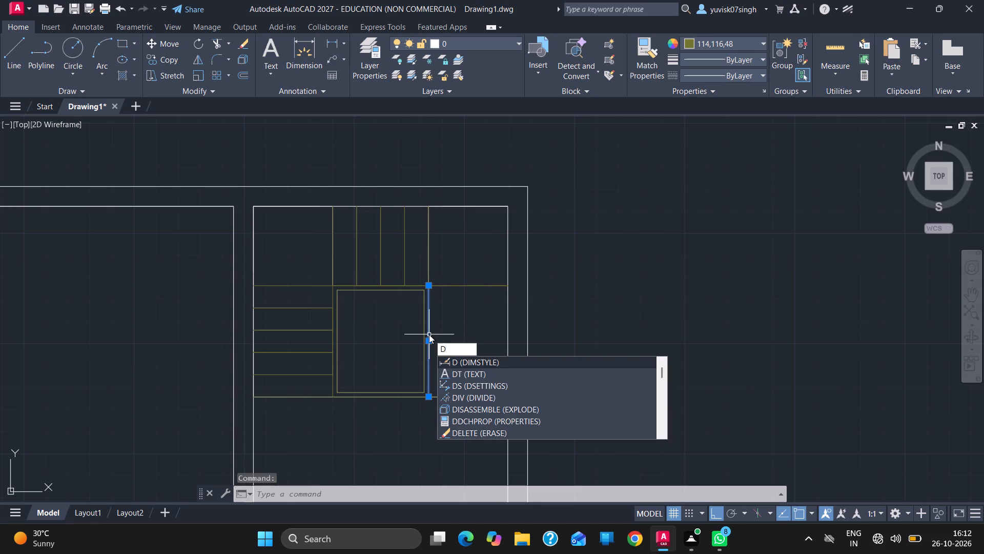
{"action": "key", "text": "i"}
{"action": "key", "text": "v"}
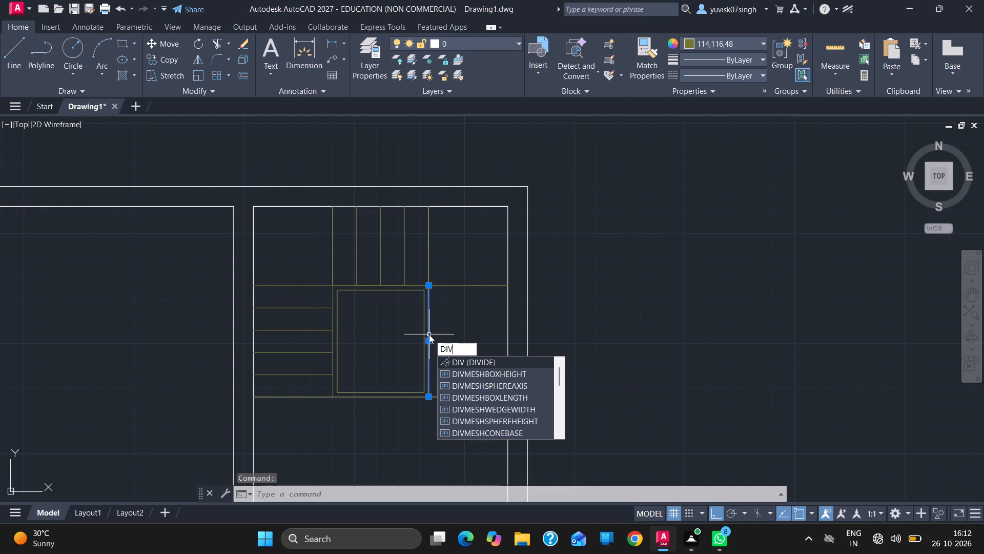
{"action": "key", "text": "Return"}
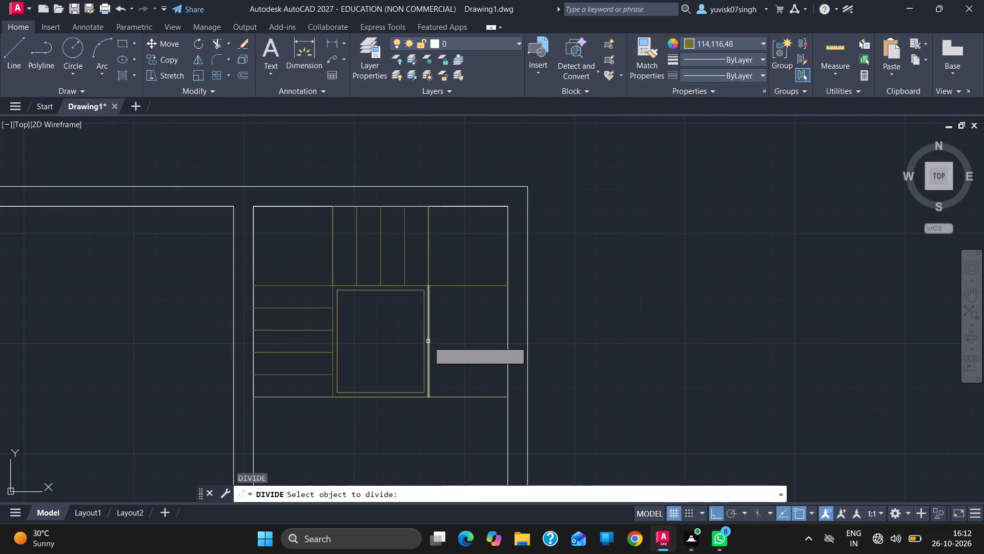
{"action": "left_click", "coordinate": [428, 341]}
{"action": "key", "text": "5"}
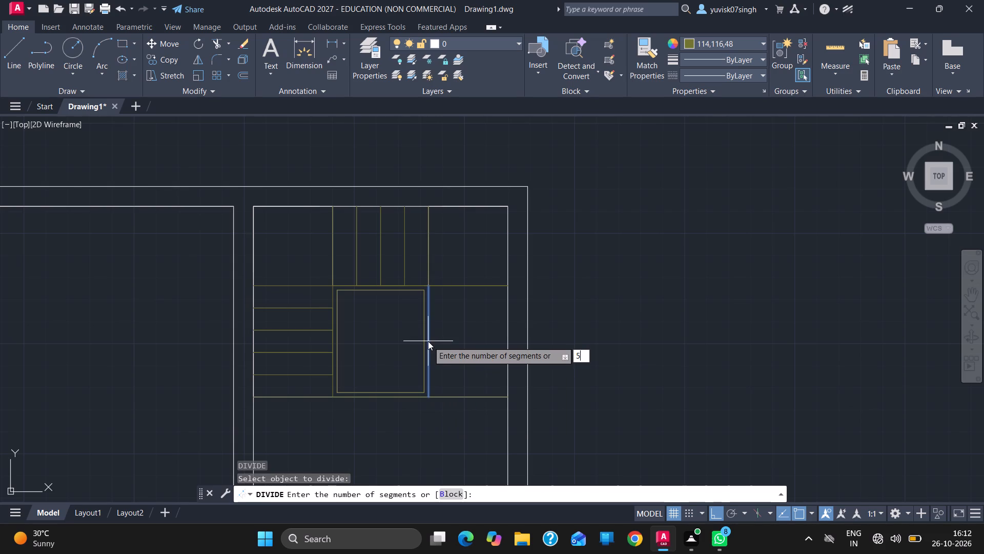
{"action": "key", "text": "Return"}
Draw four horizontal 3' lines connecting the division points on the central rectangle's outer right side to the room's right wall line.
{"action": "left_click", "coordinate": [5, 42]}
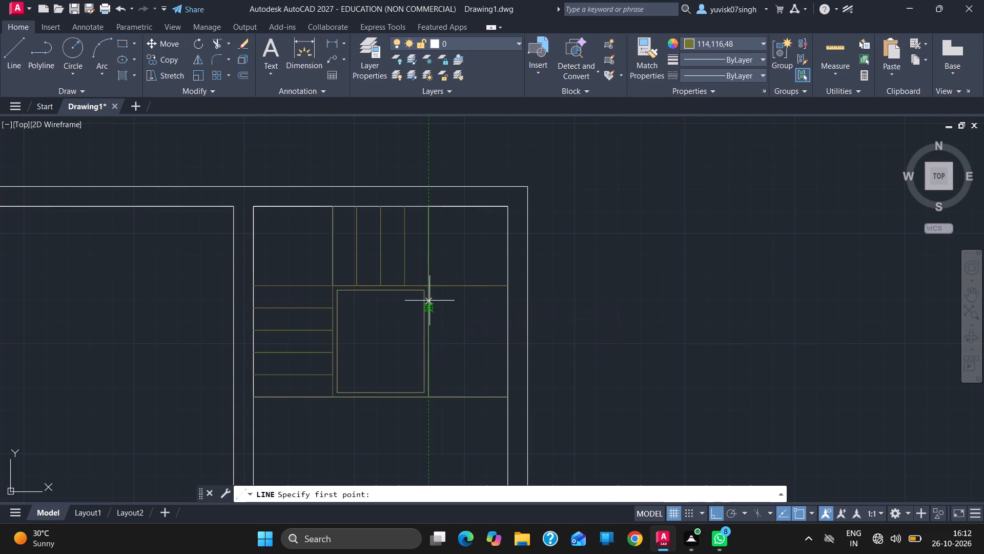
{"action": "left_click_drag", "start_coordinate": [428, 308], "coordinate": [505, 310]}
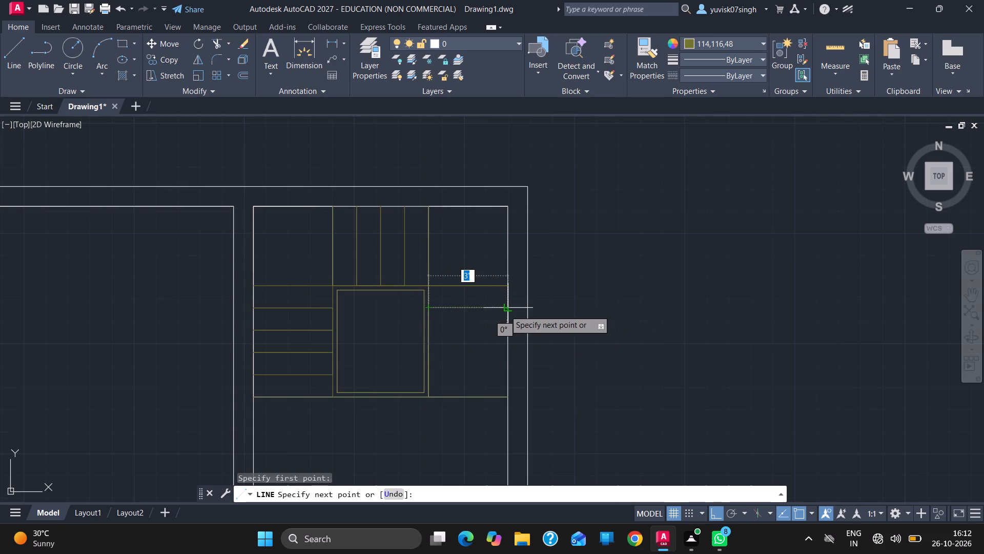
{"action": "left_click_drag", "start_coordinate": [505, 310], "coordinate": [506, 310]}
{"action": "left_click_drag", "start_coordinate": [506, 310], "coordinate": [429, 308]}
{"action": "left_click_drag", "start_coordinate": [429, 308], "coordinate": [432, 328]}
{"action": "left_click_drag", "start_coordinate": [432, 328], "coordinate": [510, 333]}
{"action": "left_click_drag", "start_coordinate": [510, 333], "coordinate": [441, 333]}
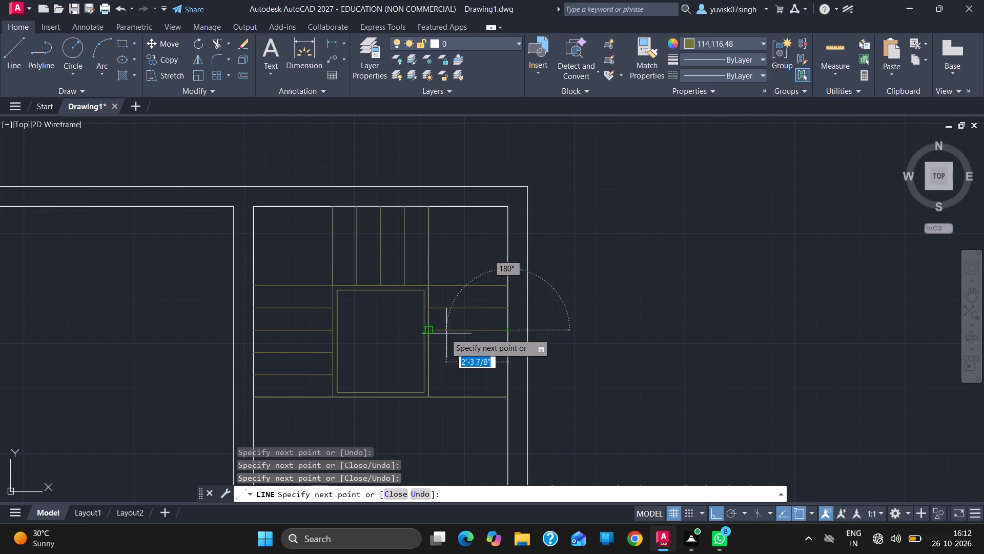
{"action": "left_click_drag", "start_coordinate": [441, 333], "coordinate": [429, 333]}
{"action": "left_click_drag", "start_coordinate": [429, 333], "coordinate": [428, 350]}
{"action": "left_click", "coordinate": [428, 350]}
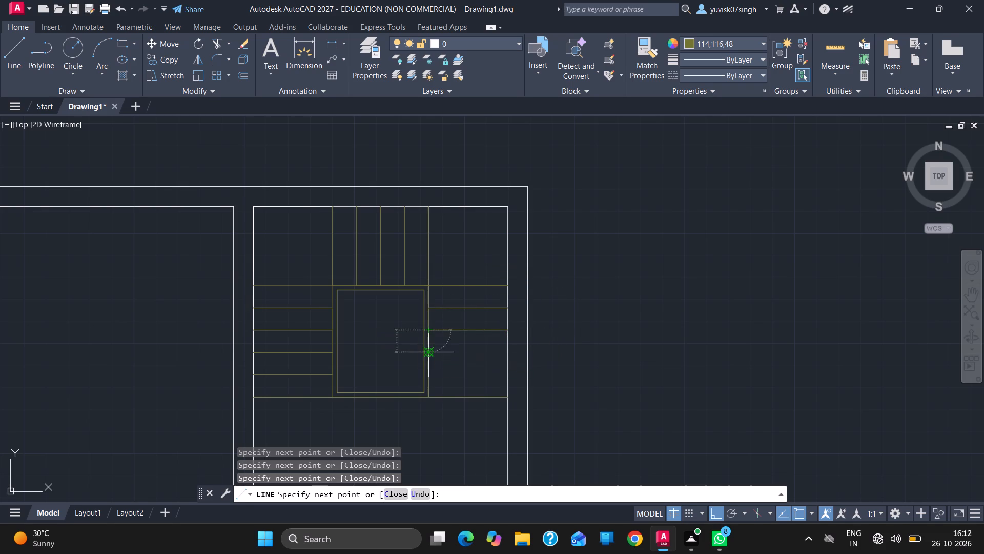
{"action": "left_click", "coordinate": [511, 351]}
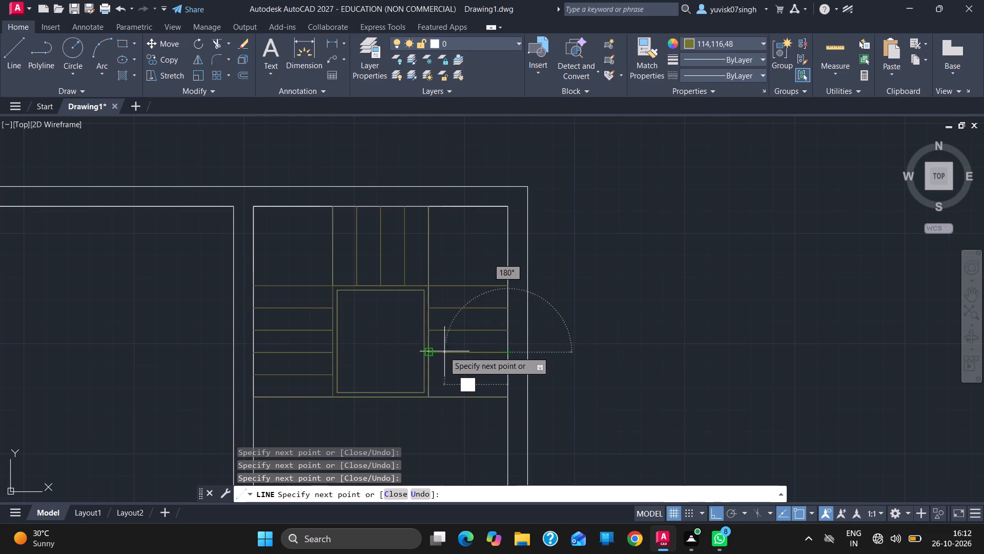
{"action": "left_click", "coordinate": [429, 354]}
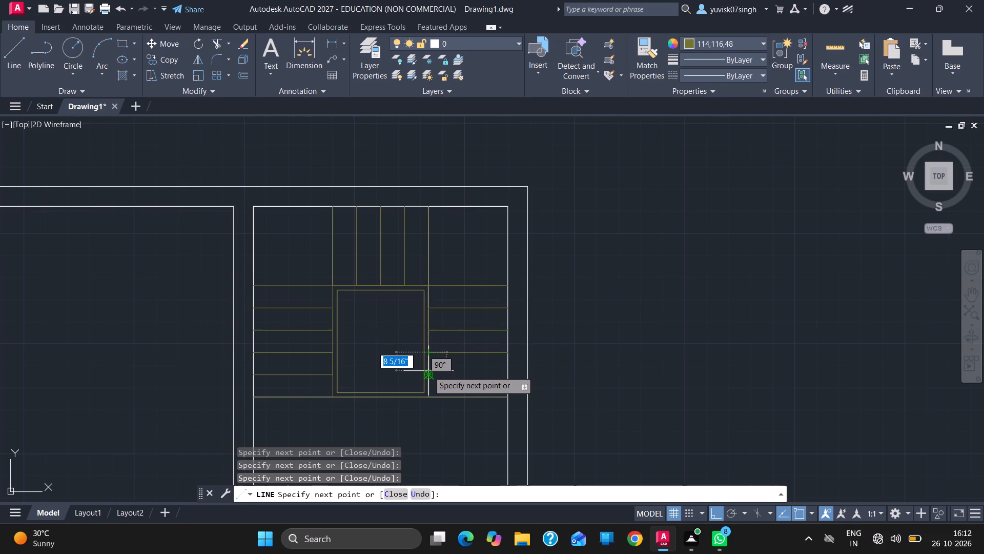
{"action": "left_click_drag", "start_coordinate": [428, 378], "coordinate": [507, 381]}
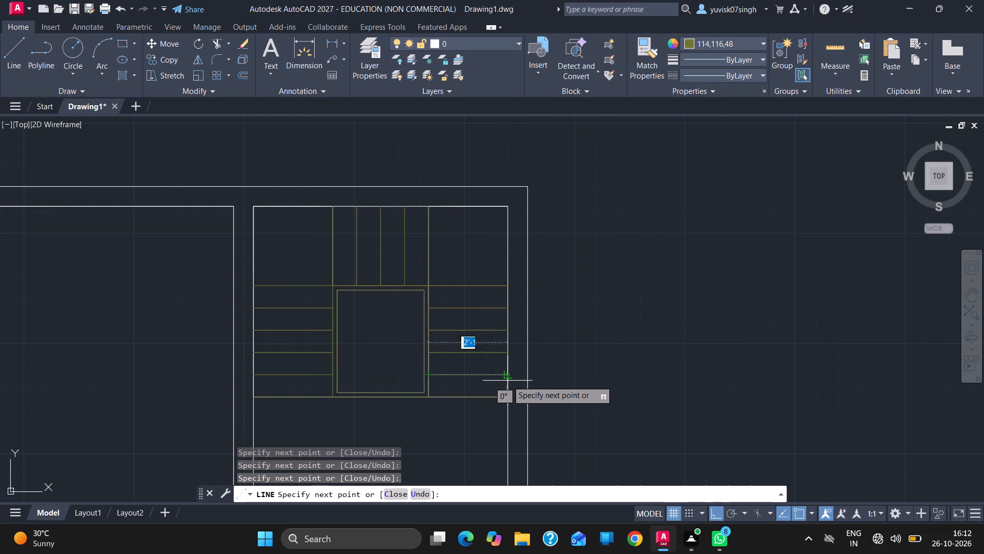
{"action": "left_click_drag", "start_coordinate": [507, 381], "coordinate": [508, 378]}
{"action": "left_click", "coordinate": [508, 378]}
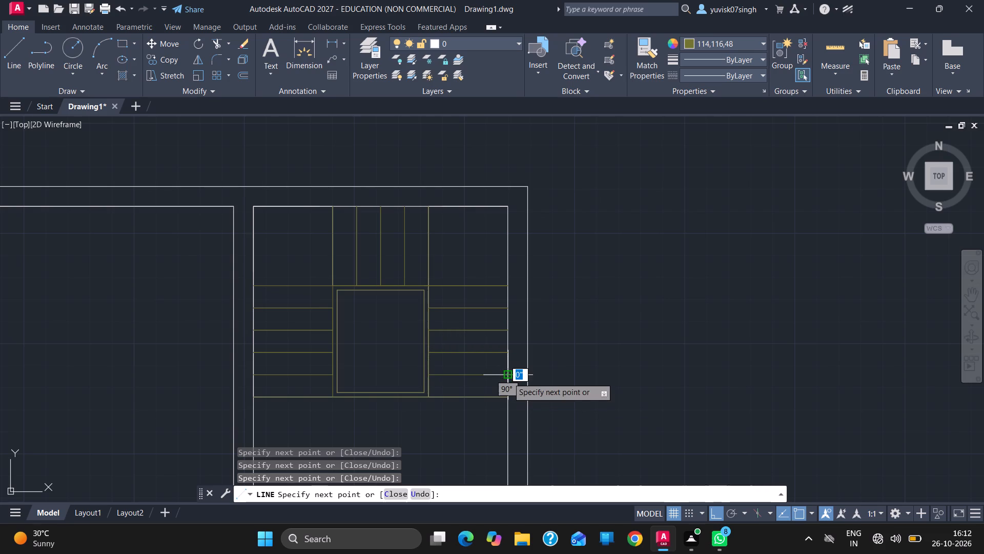
{"action": "key", "text": "Escape"}
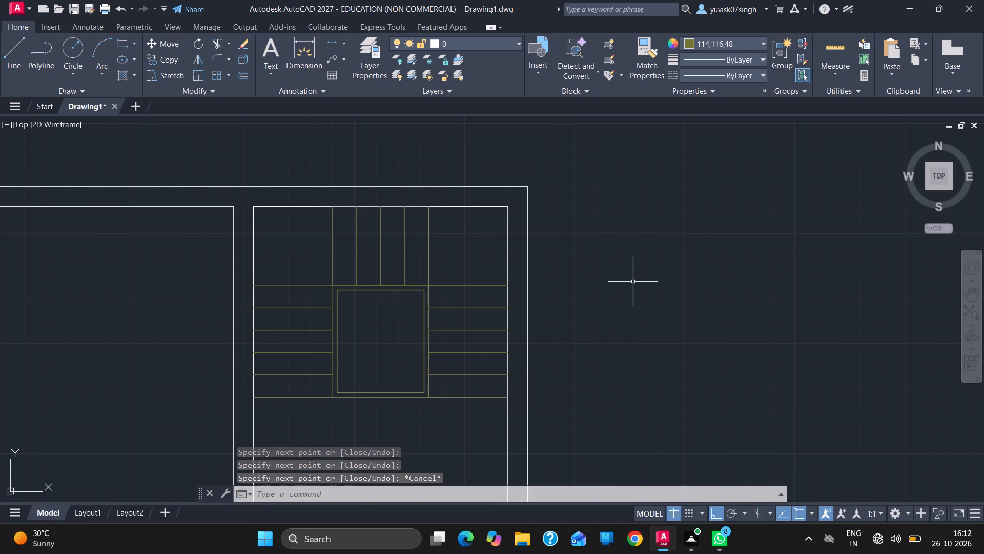
Trim away the wall lines between the jambs of the bottom wall opening and the two left wall openings.
{"action": "scroll", "coordinate": [633, 282], "scroll_direction": "down", "scroll_amount": 2, "text": "ctrl"}
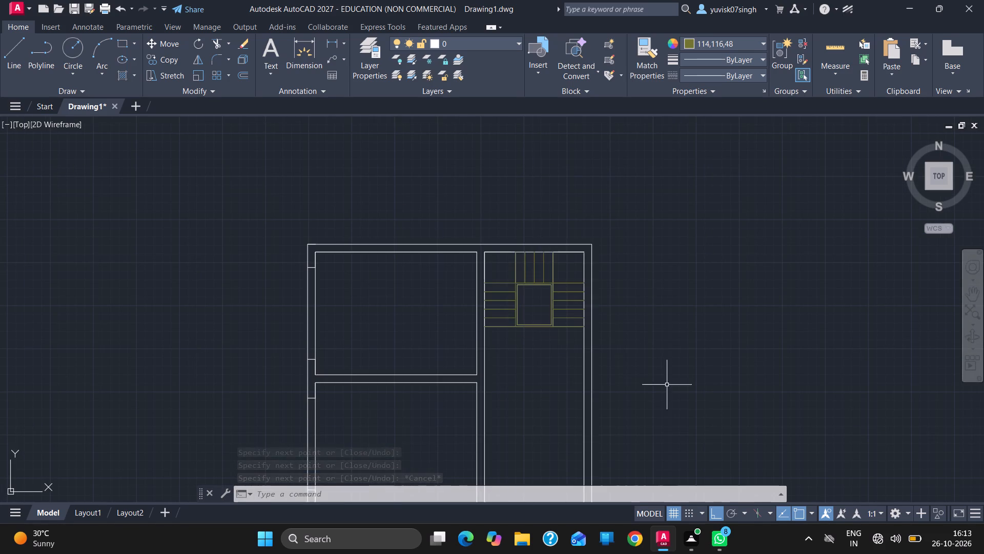
{"action": "left_click", "coordinate": [971, 293]}
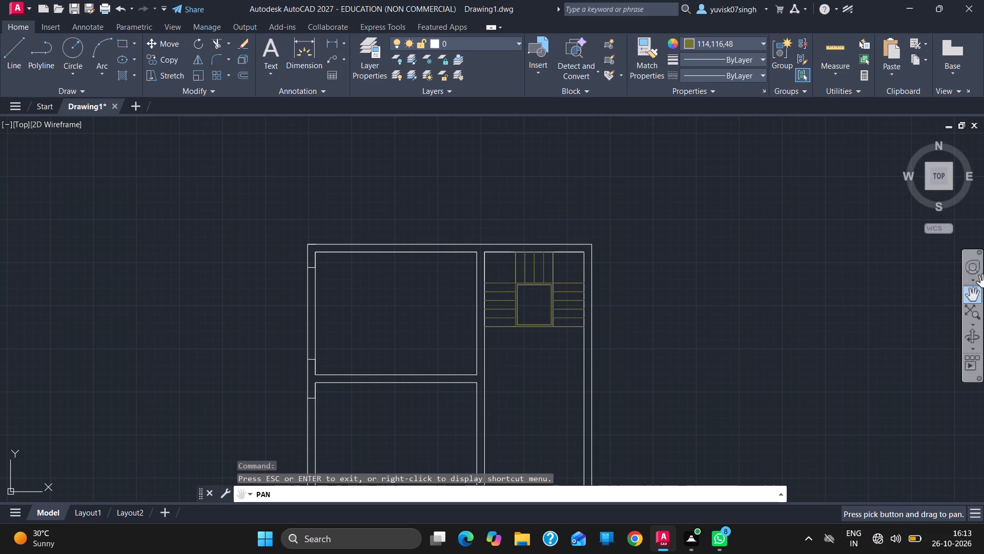
{"action": "left_click_drag", "start_coordinate": [713, 320], "coordinate": [669, 185]}
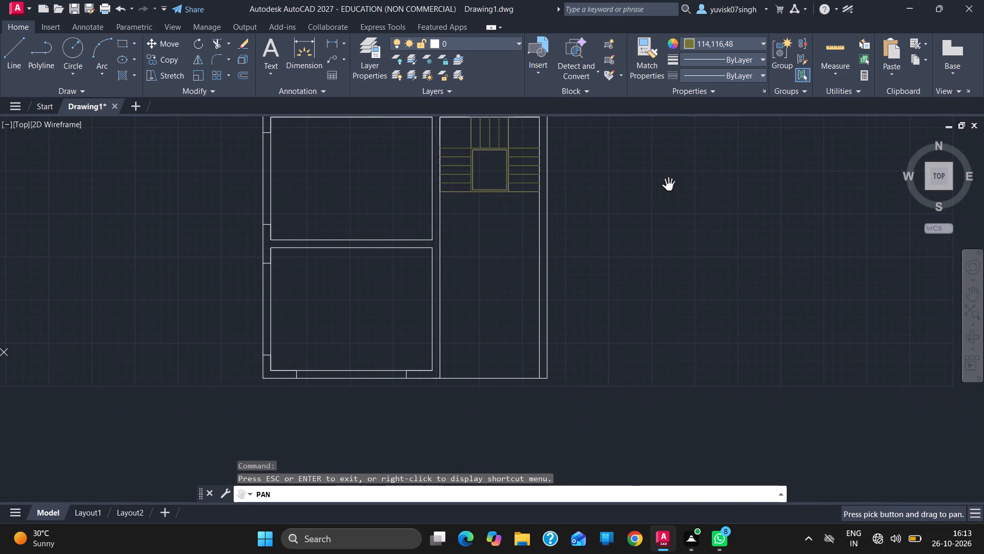
{"action": "key", "text": "Escape"}
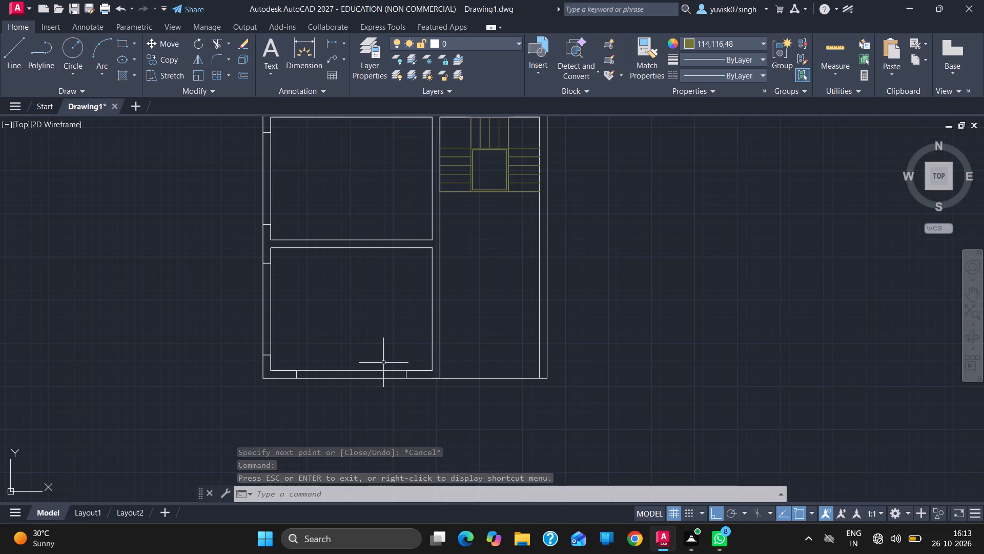
{"action": "type", "text": "TR"}
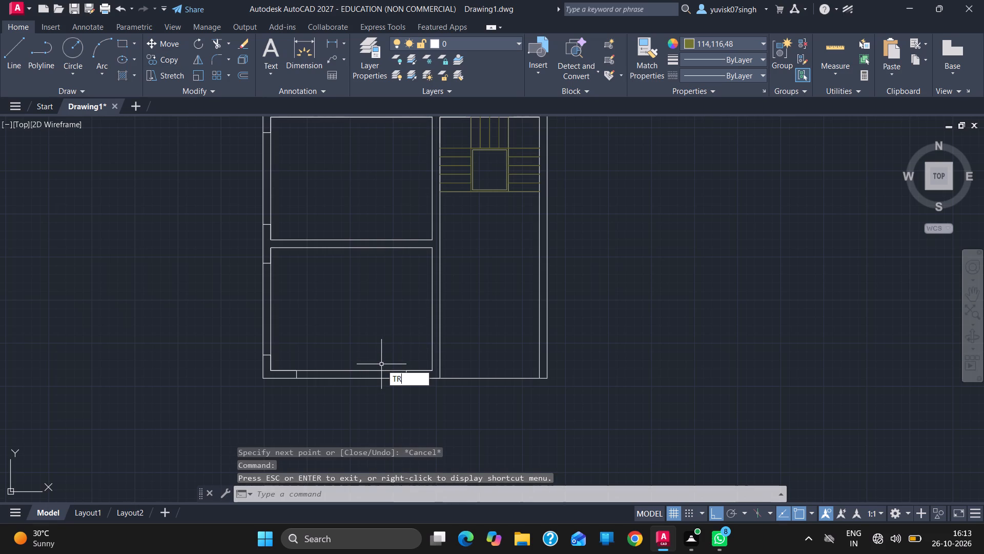
{"action": "key", "text": "Return"}
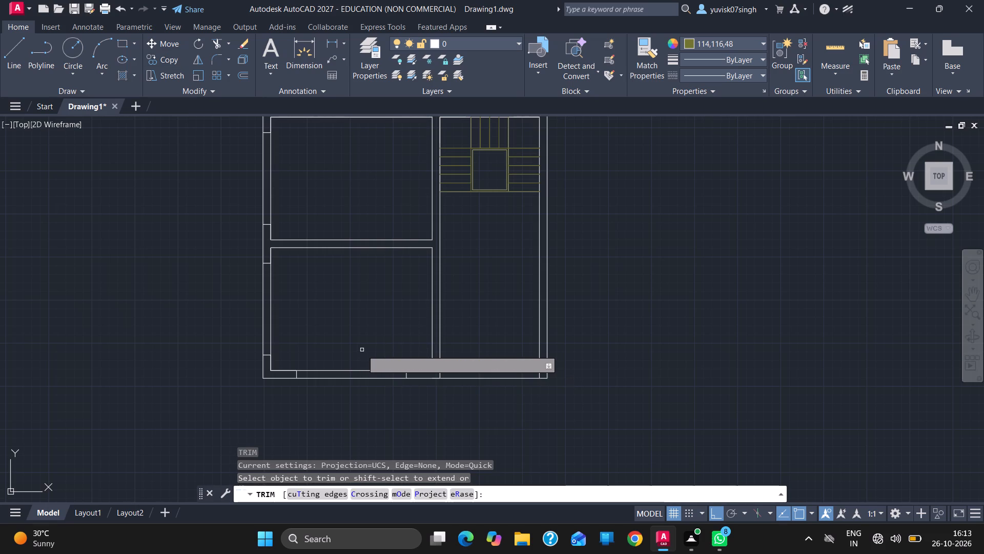
{"action": "left_click_drag", "start_coordinate": [362, 350], "coordinate": [354, 393]}
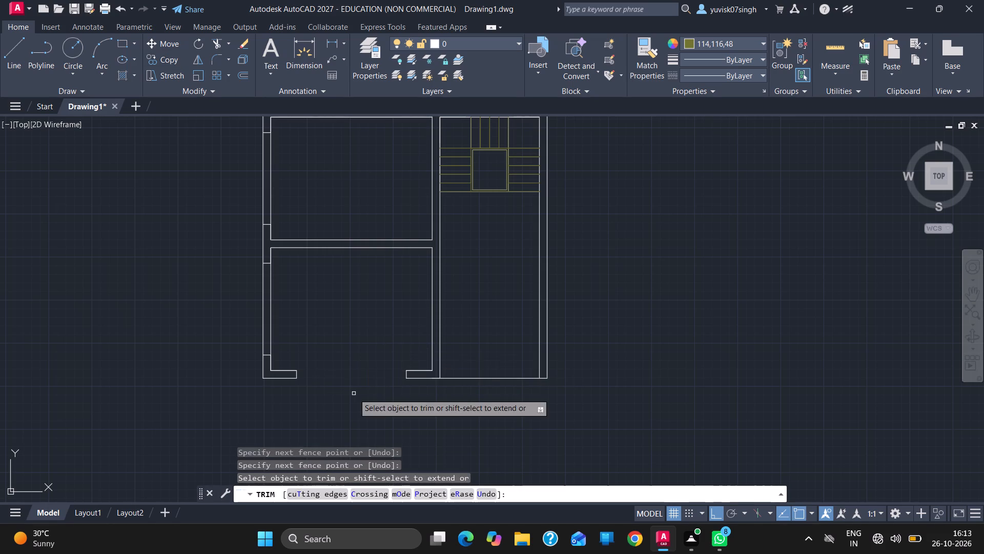
{"action": "left_click_drag", "start_coordinate": [304, 324], "coordinate": [197, 304]}
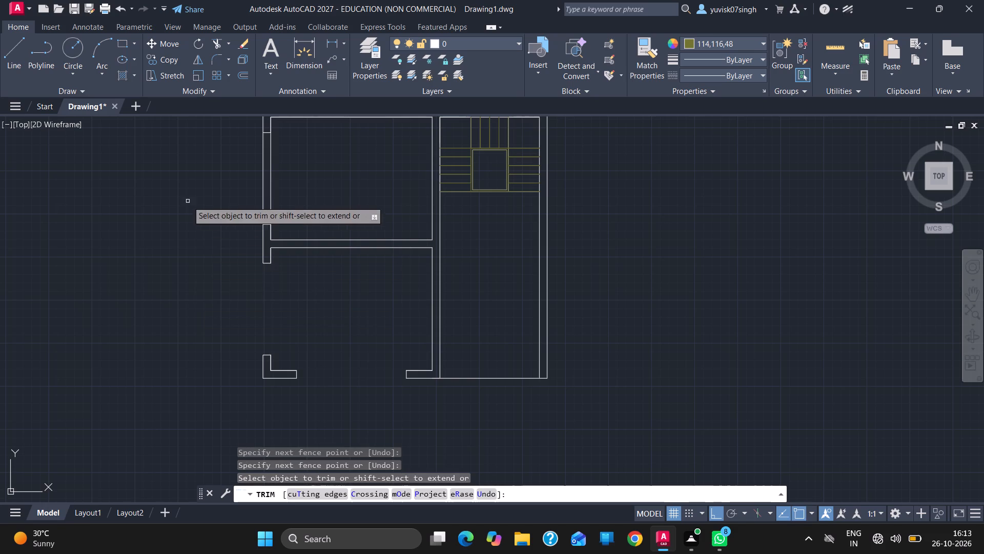
{"action": "left_click_drag", "start_coordinate": [294, 188], "coordinate": [161, 199]}
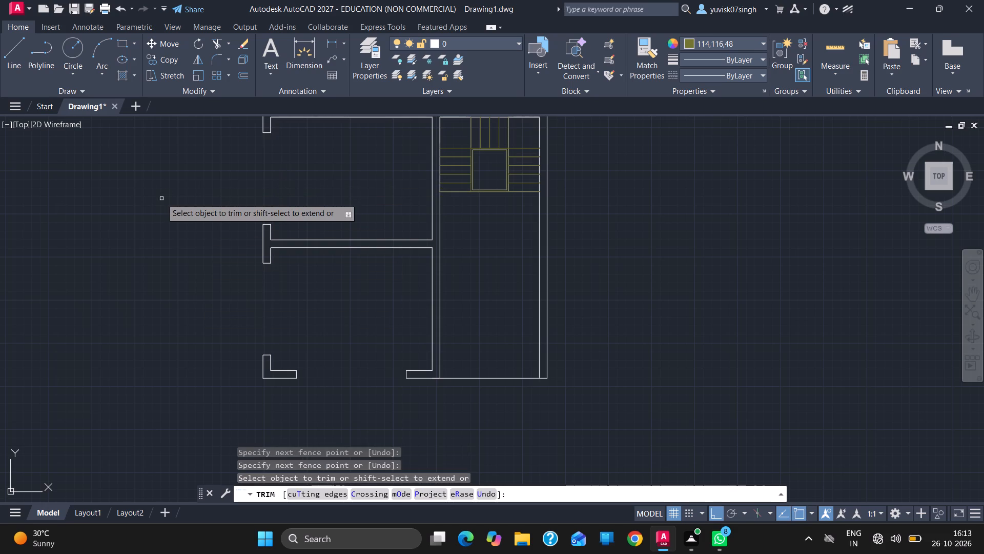
{"action": "key", "text": "Escape"}
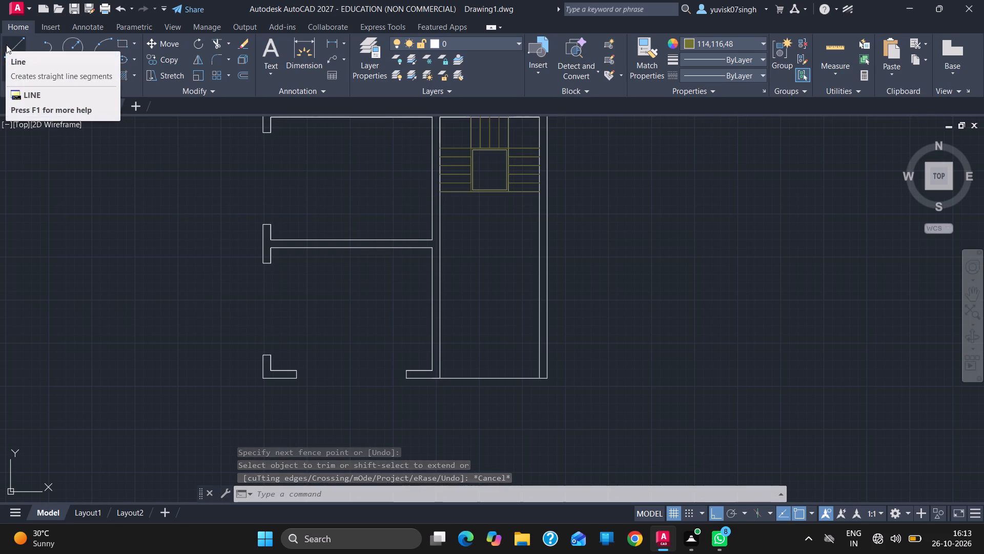
Draw a horizontal line about 10'-6 1/2" long across the bottom wall opening along the outer wall face.
{"action": "left_click", "coordinate": [6, 45]}
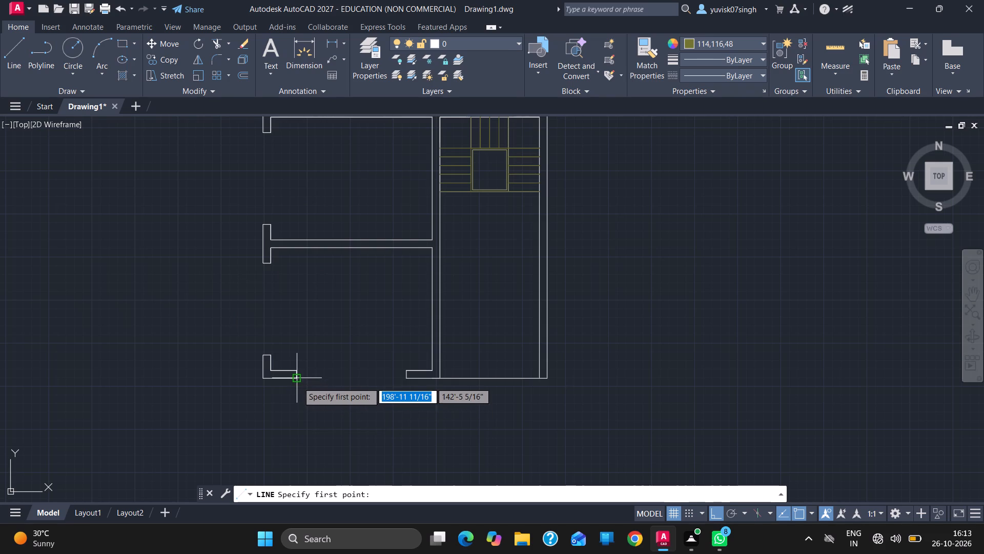
{"action": "left_click_drag", "start_coordinate": [298, 381], "coordinate": [405, 383]}
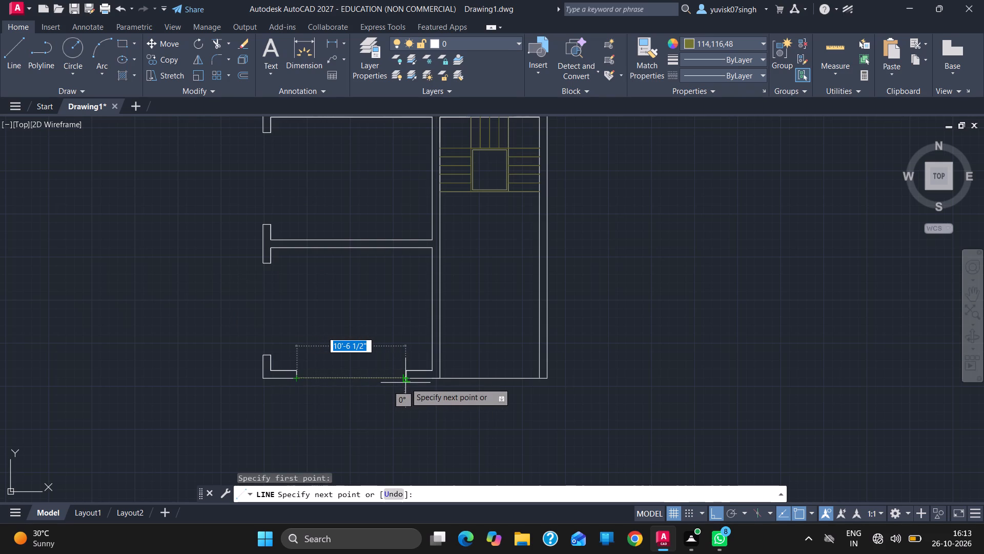
{"action": "left_click_drag", "start_coordinate": [405, 383], "coordinate": [405, 380]}
{"action": "left_click", "coordinate": [405, 380]}
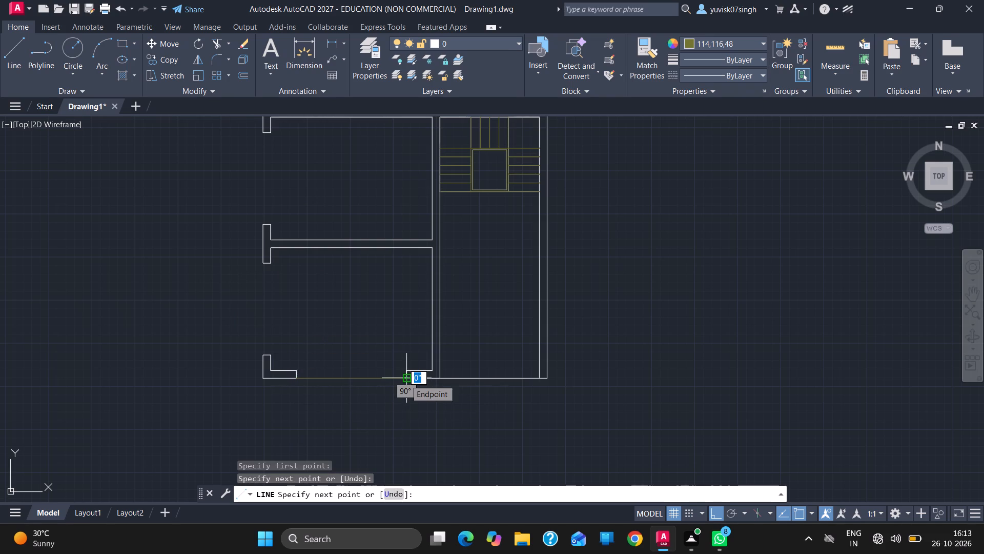
{"action": "key", "text": "Escape"}
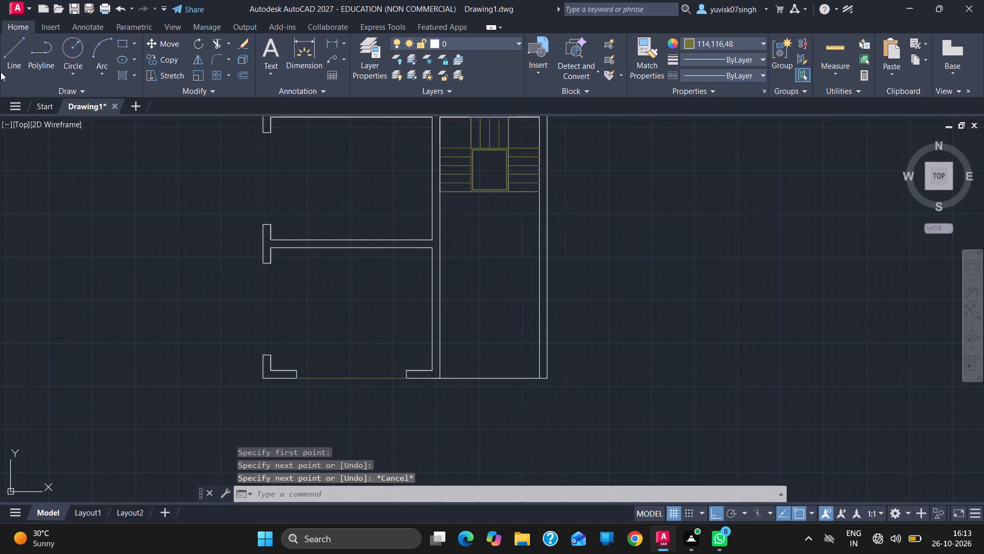
Draw vertical lines along the outer wall face across the lower and upper left wall openings, joining their jamb corners.
{"action": "left_click", "coordinate": [6, 61]}
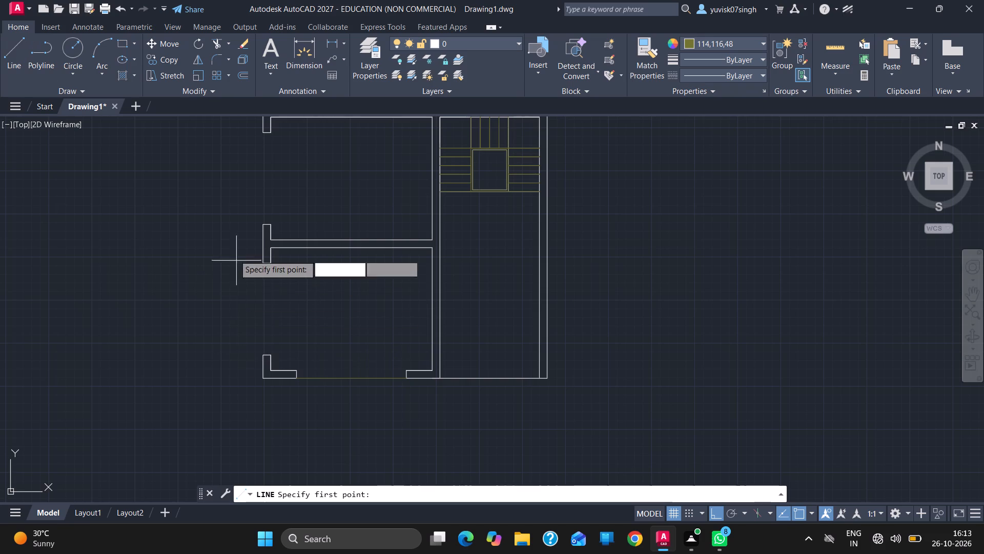
{"action": "left_click_drag", "start_coordinate": [263, 265], "coordinate": [259, 355]}
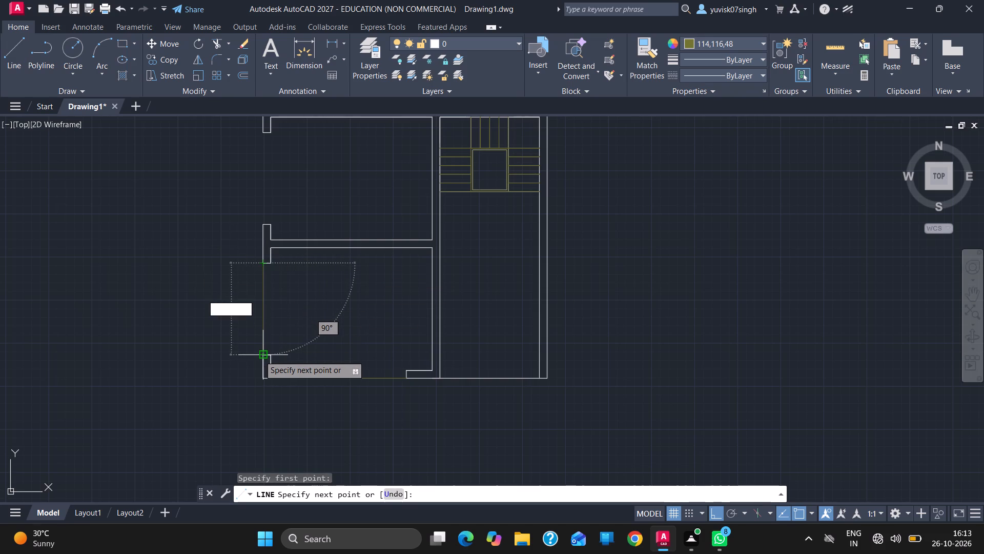
{"action": "left_click", "coordinate": [259, 355]}
{"action": "key", "text": "Escape"}
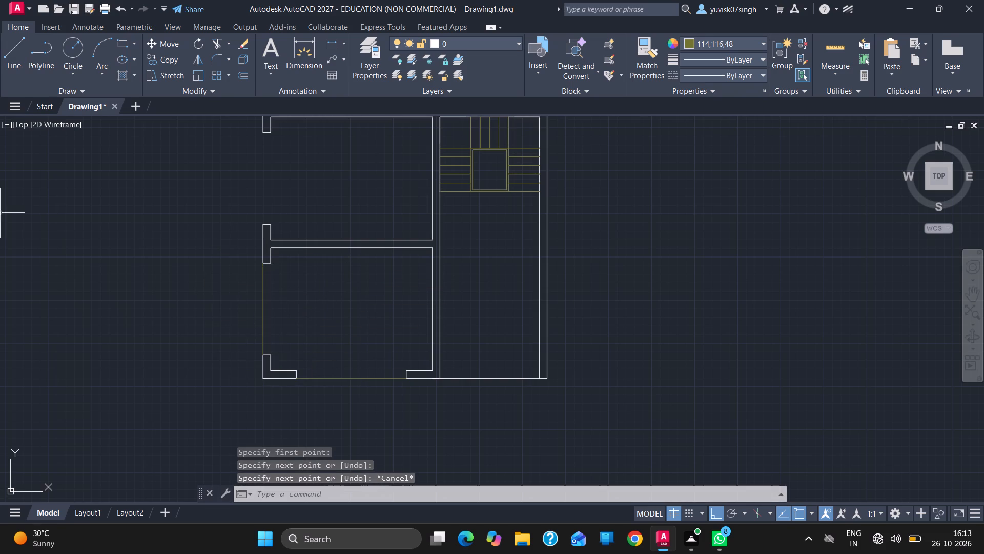
{"action": "left_click", "coordinate": [15, 55]}
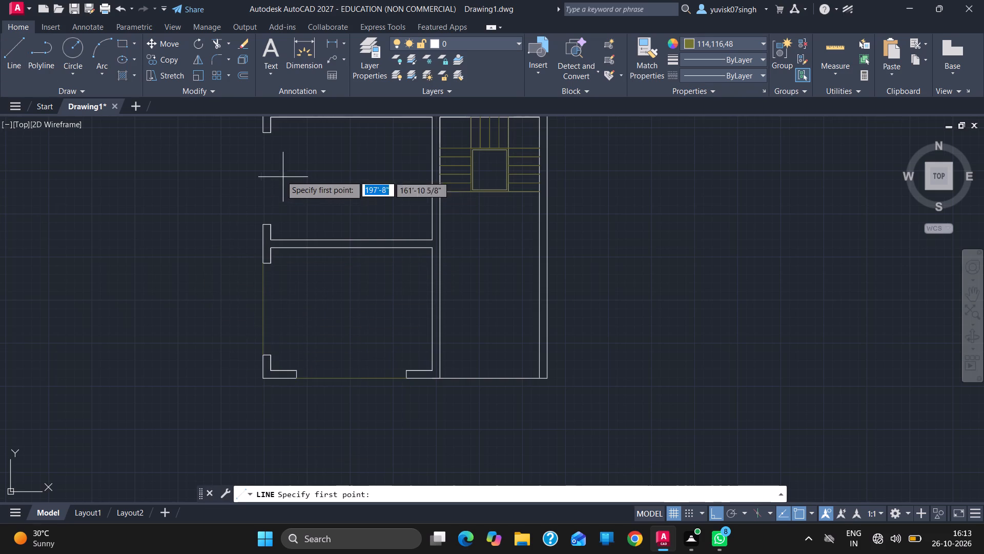
{"action": "left_click", "coordinate": [263, 133]}
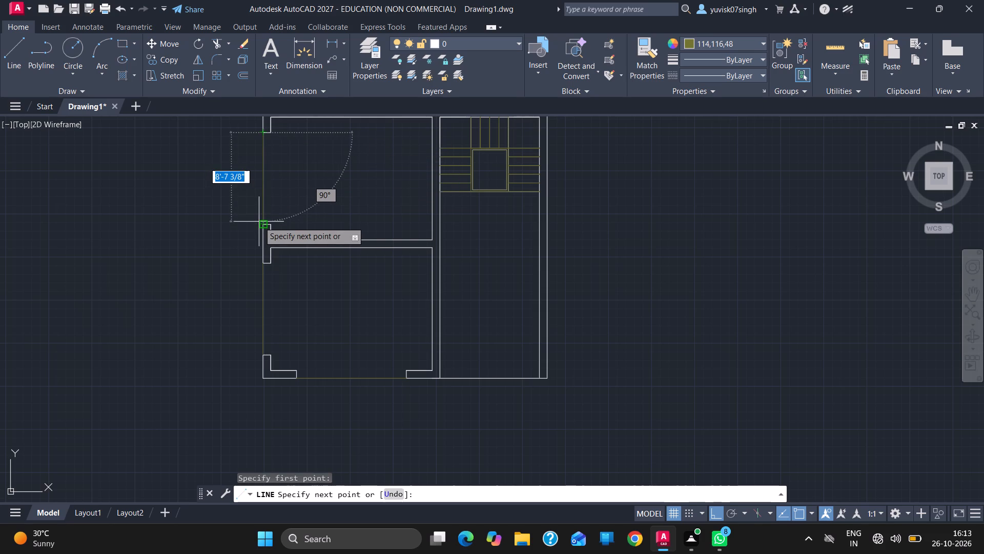
{"action": "left_click", "coordinate": [262, 225]}
{"action": "key", "text": "Escape"}
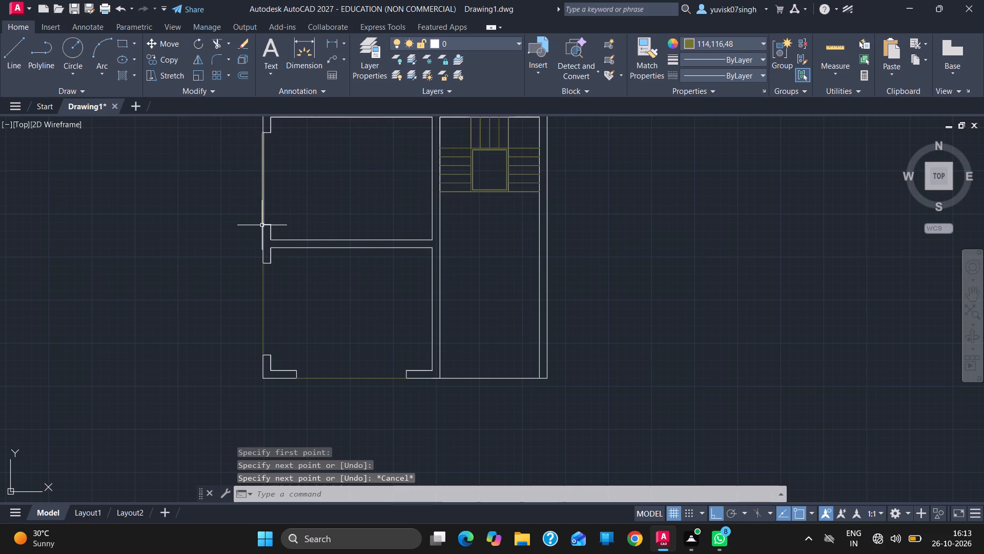
Offset the lines across the two left wall openings and the bottom wall opening 1" toward the inside of the rooms.
{"action": "key", "text": "o"}
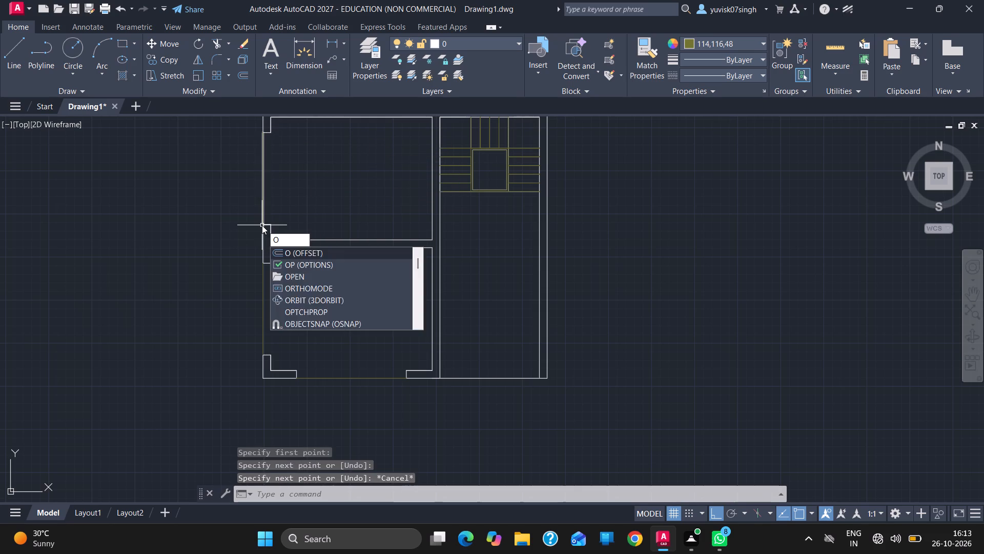
{"action": "key", "text": "Return"}
{"action": "key", "text": "1"}
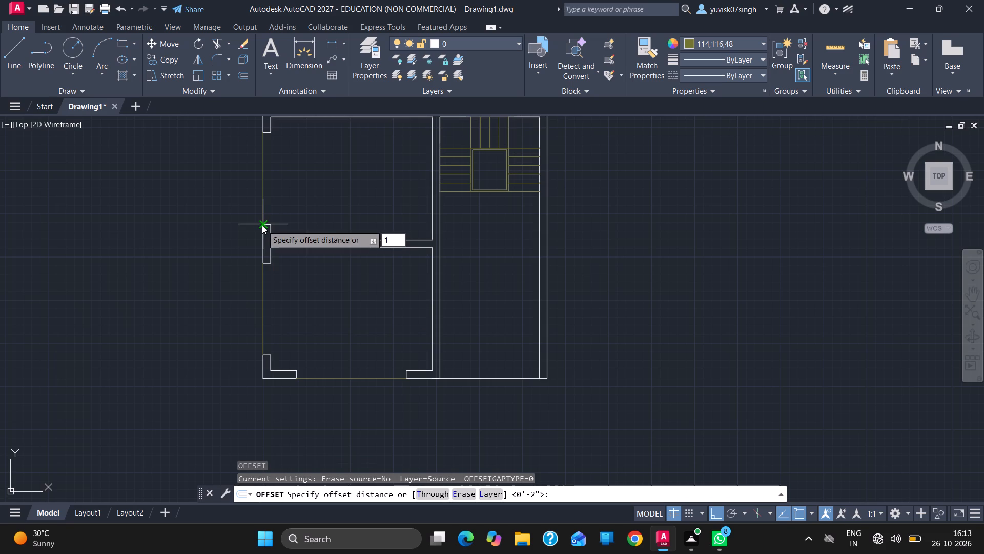
{"action": "key", "text": "Return"}
{"action": "left_click_drag", "start_coordinate": [263, 216], "coordinate": [271, 216]}
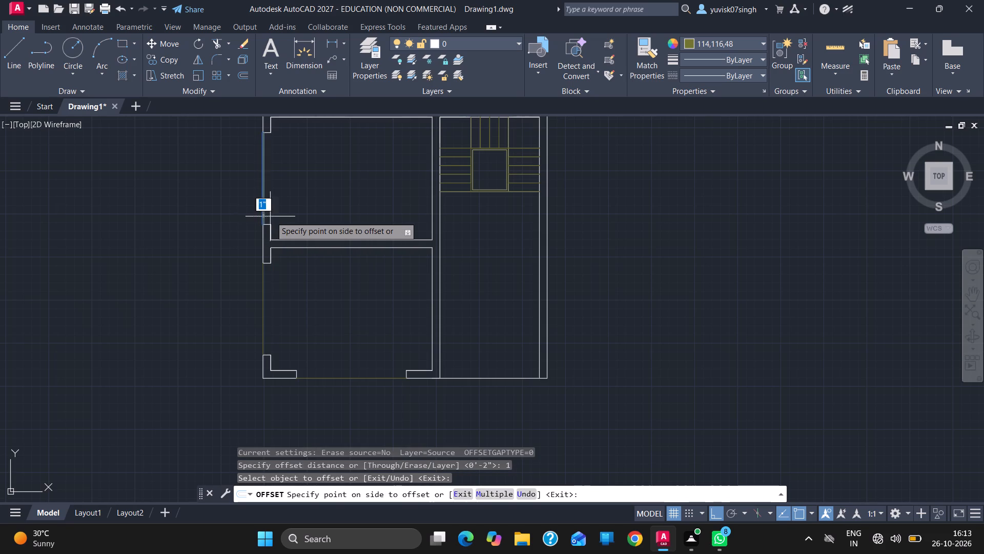
{"action": "left_click_drag", "start_coordinate": [271, 216], "coordinate": [272, 216]}
{"action": "left_click", "coordinate": [272, 216]}
{"action": "left_click_drag", "start_coordinate": [263, 275], "coordinate": [278, 276]}
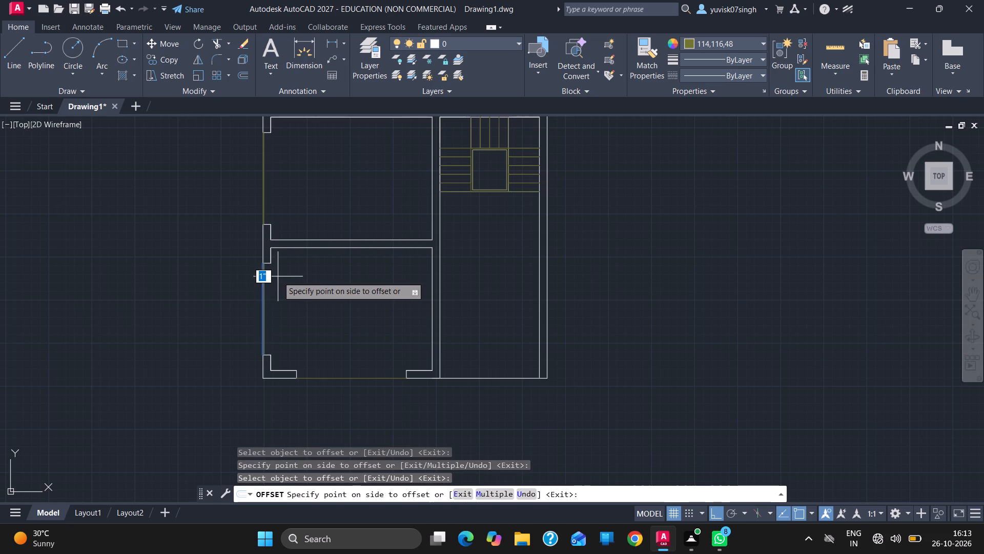
{"action": "left_click", "coordinate": [278, 276]}
{"action": "left_click_drag", "start_coordinate": [345, 379], "coordinate": [343, 348]}
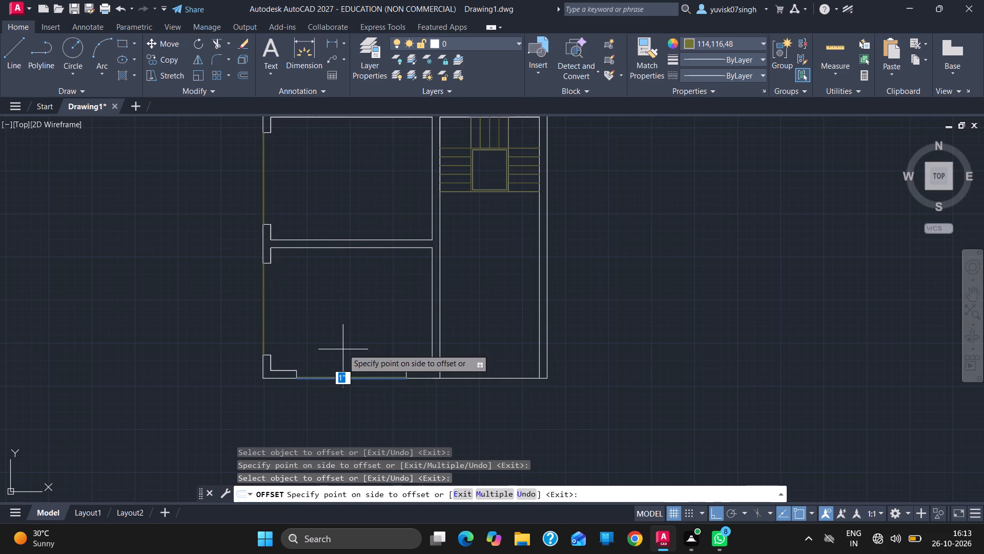
{"action": "left_click_drag", "start_coordinate": [343, 348], "coordinate": [341, 347]}
{"action": "left_click", "coordinate": [341, 347]}
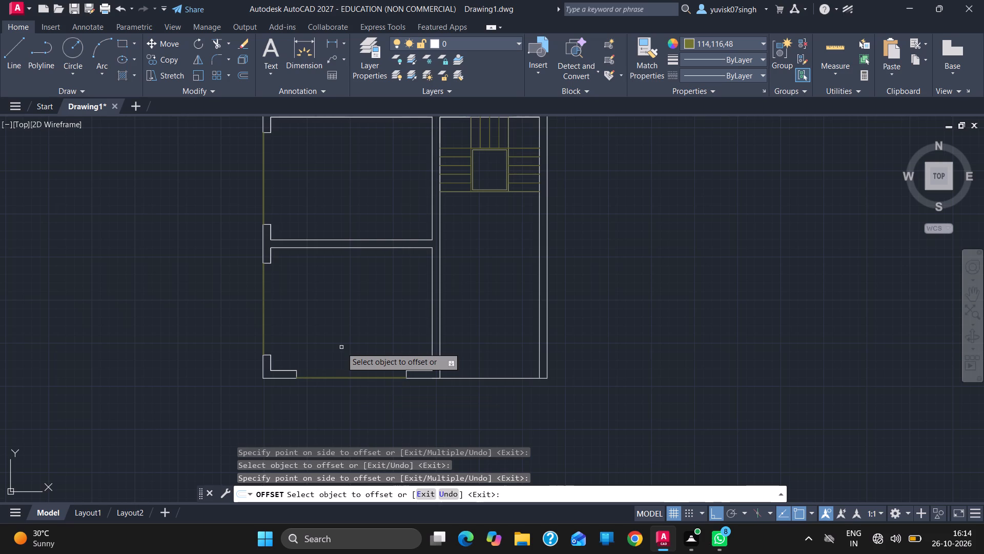
{"action": "key", "text": "Escape"}
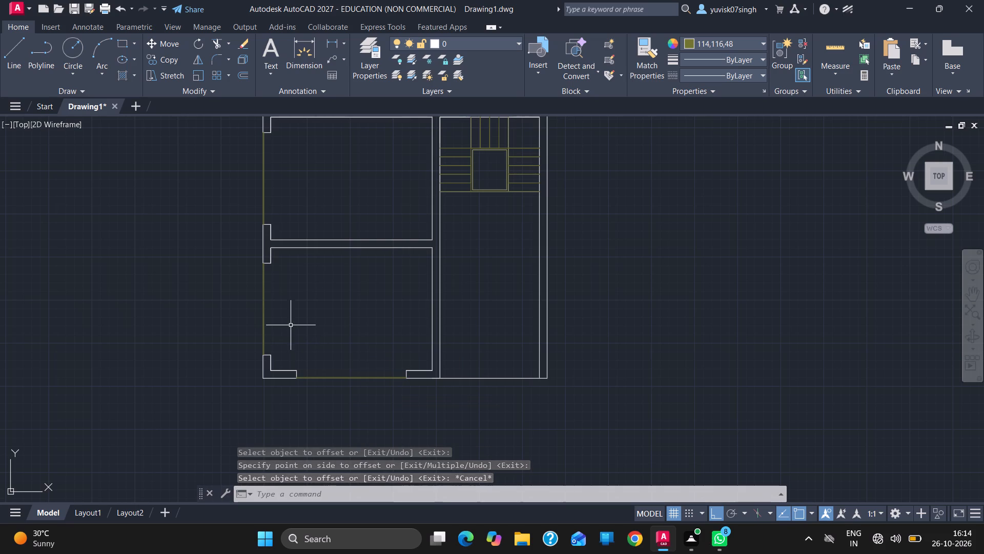
Set the object colour to 237,31,36 and trace the lower-left L-shaped corner wall with a closed loop of lines.
{"action": "left_click", "coordinate": [737, 45]}
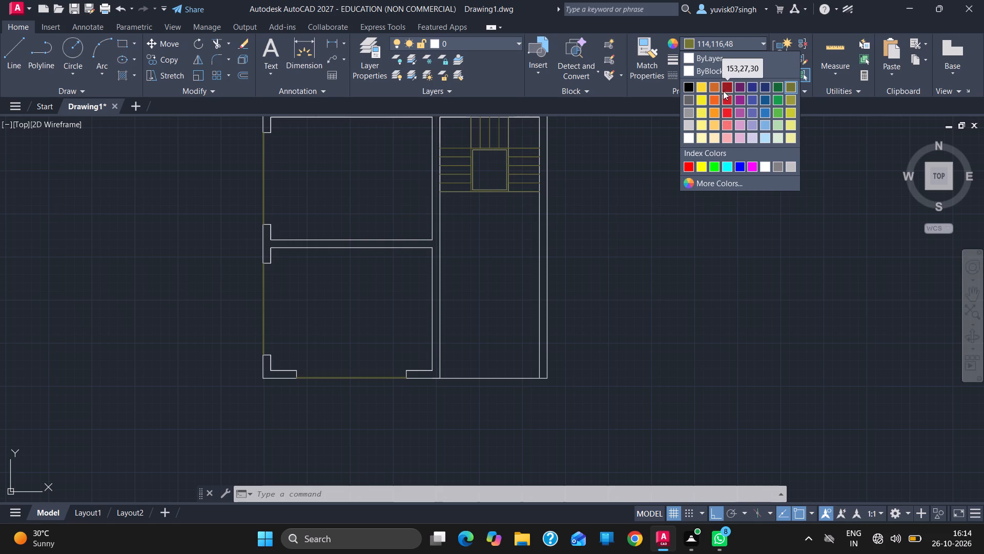
{"action": "left_click", "coordinate": [725, 110]}
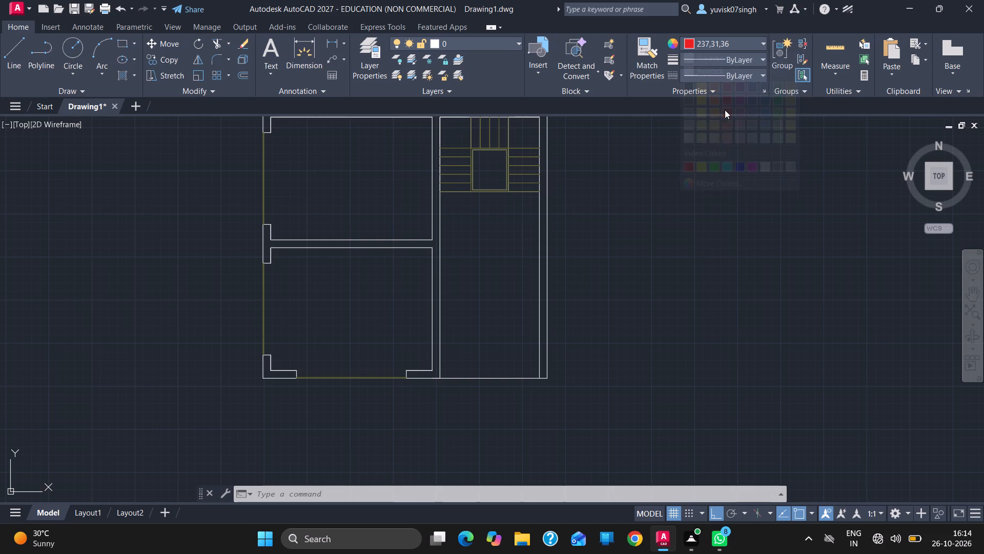
{"action": "left_click", "coordinate": [10, 76]}
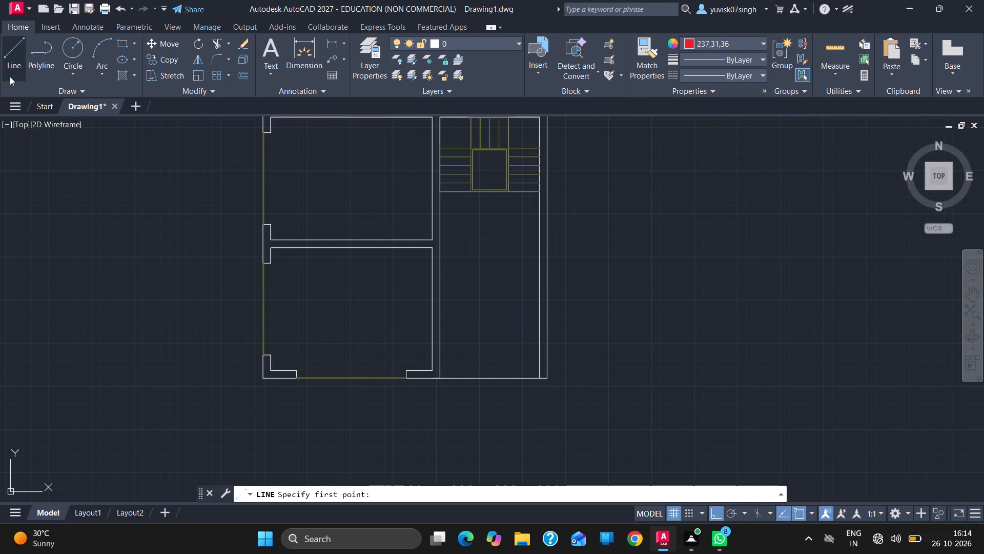
{"action": "left_click", "coordinate": [10, 76]}
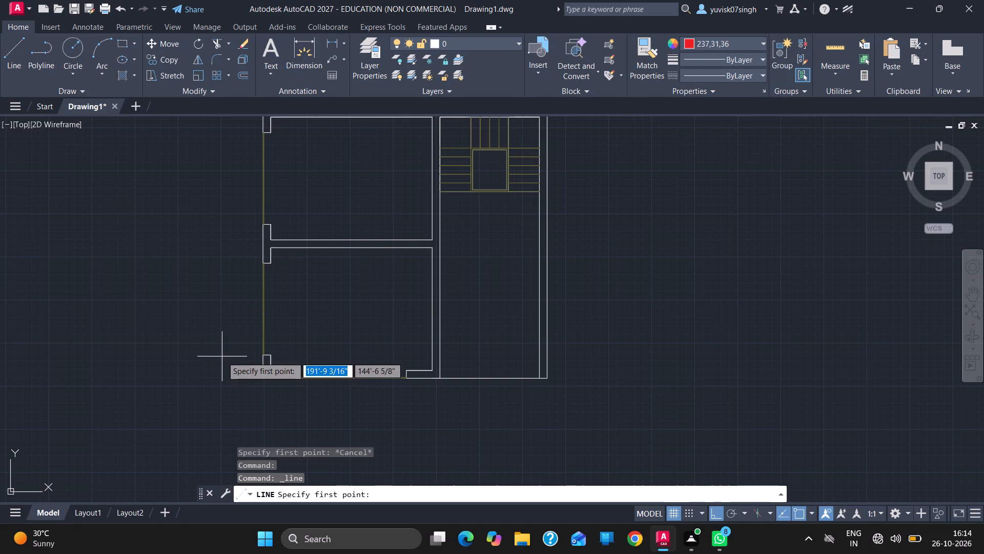
{"action": "left_click_drag", "start_coordinate": [293, 380], "coordinate": [293, 374]}
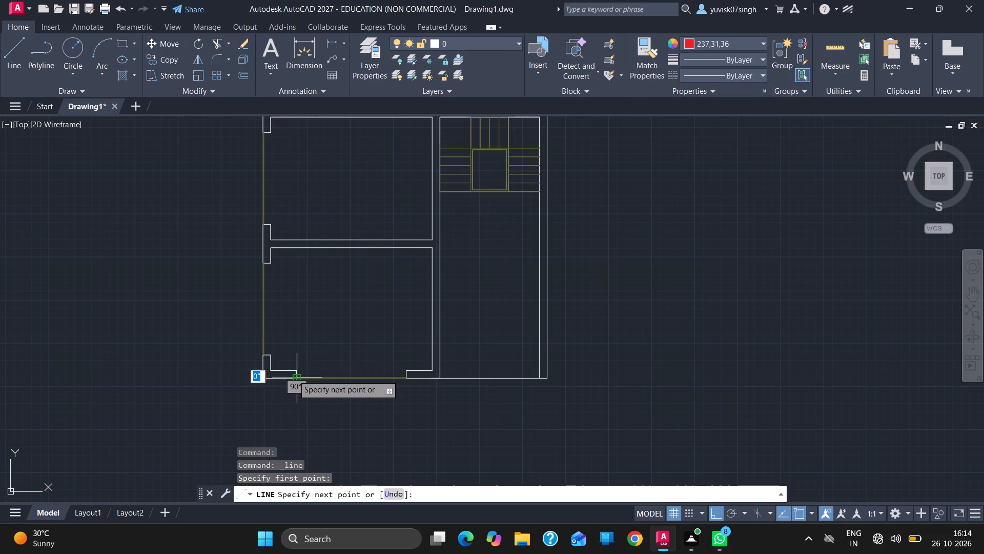
{"action": "left_click_drag", "start_coordinate": [293, 374], "coordinate": [293, 369]}
{"action": "left_click", "coordinate": [293, 369]}
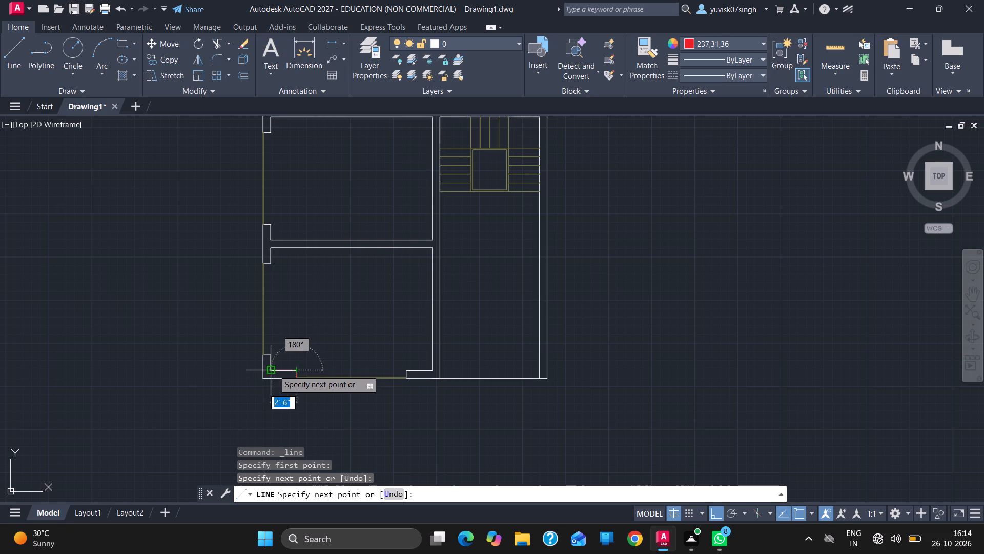
{"action": "left_click_drag", "start_coordinate": [274, 370], "coordinate": [274, 355]}
{"action": "left_click_drag", "start_coordinate": [274, 355], "coordinate": [264, 355]}
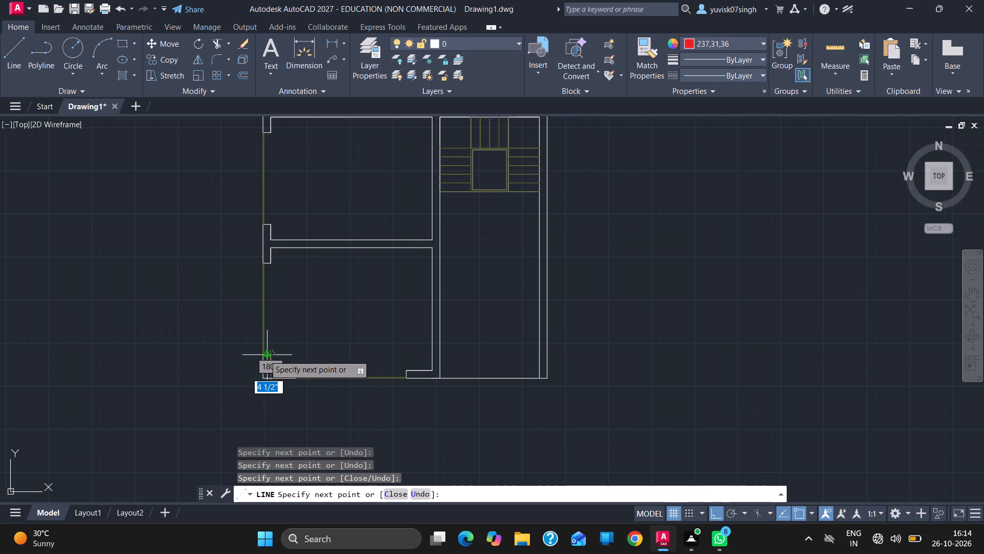
{"action": "left_click_drag", "start_coordinate": [264, 355], "coordinate": [260, 355]}
{"action": "left_click", "coordinate": [260, 355]}
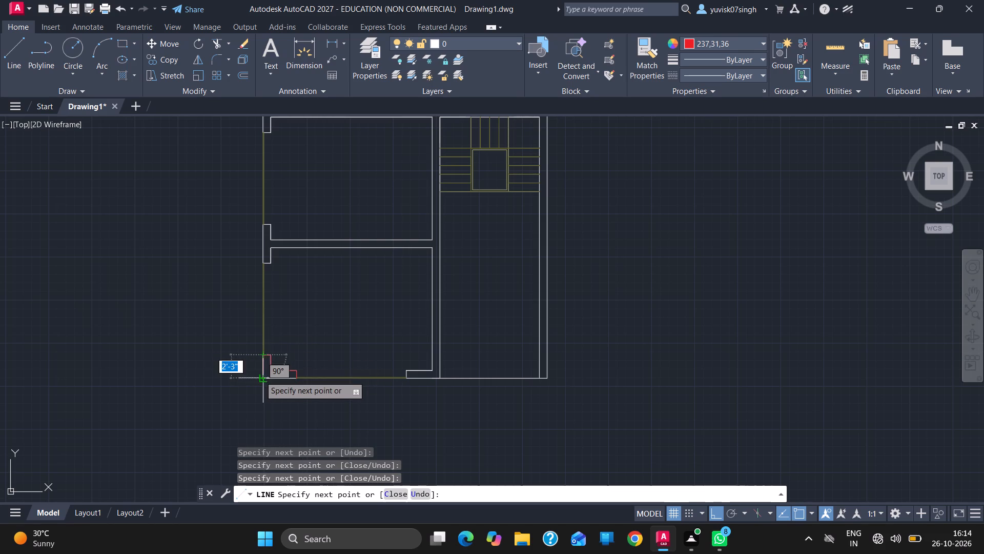
{"action": "left_click", "coordinate": [260, 374]}
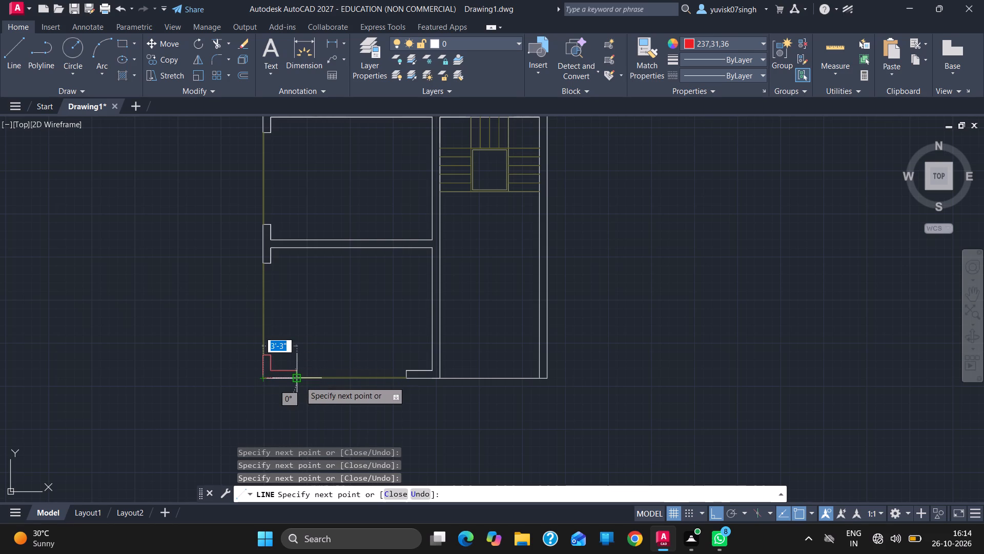
{"action": "left_click", "coordinate": [300, 381]}
{"action": "key", "text": "Escape"}
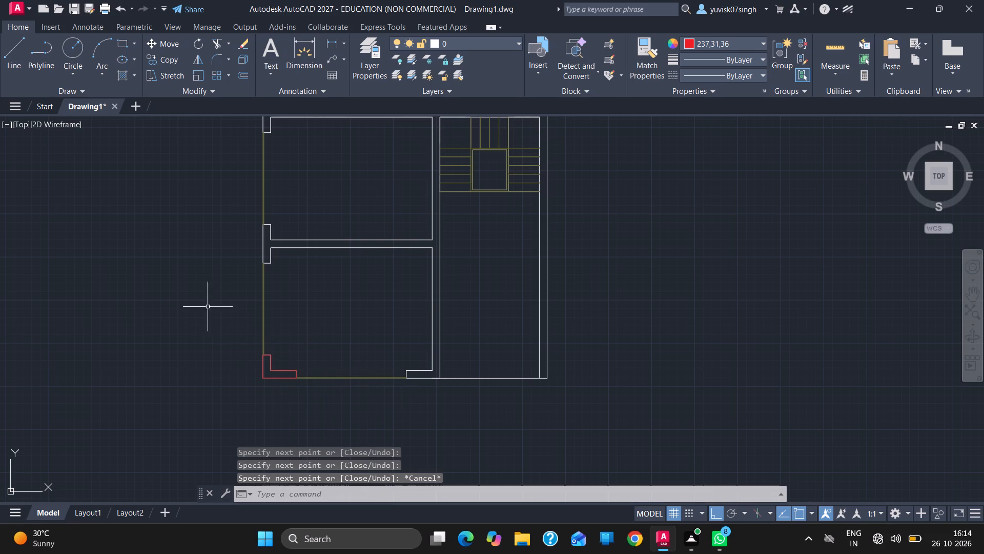
Set the colour to 242,113,114 and draw lines from the bottom opening's right jamb to the right-hand room, tracing around that room's perimeter.
{"action": "left_click", "coordinate": [17, 54]}
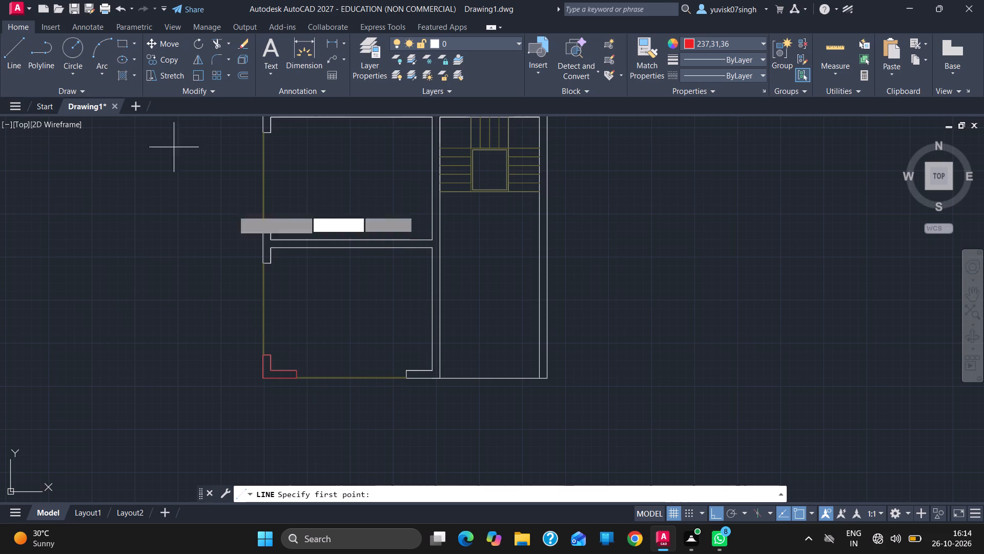
{"action": "left_click", "coordinate": [682, 44]}
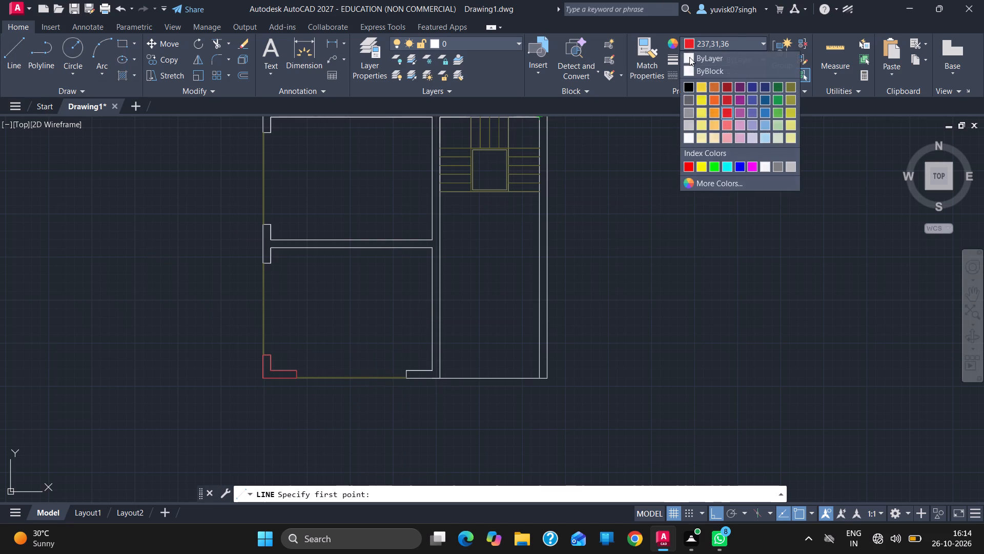
{"action": "left_click", "coordinate": [725, 129]}
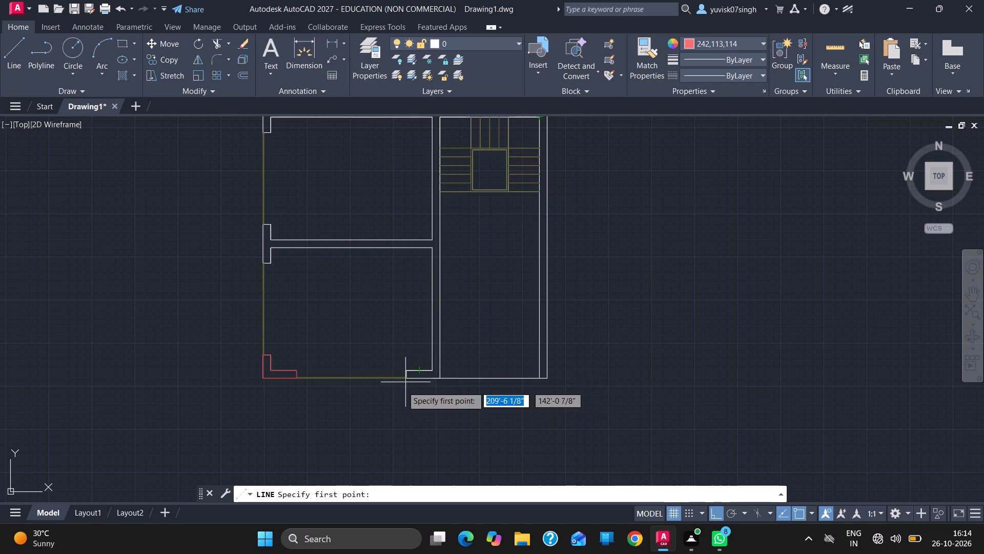
{"action": "left_click_drag", "start_coordinate": [404, 381], "coordinate": [432, 382]}
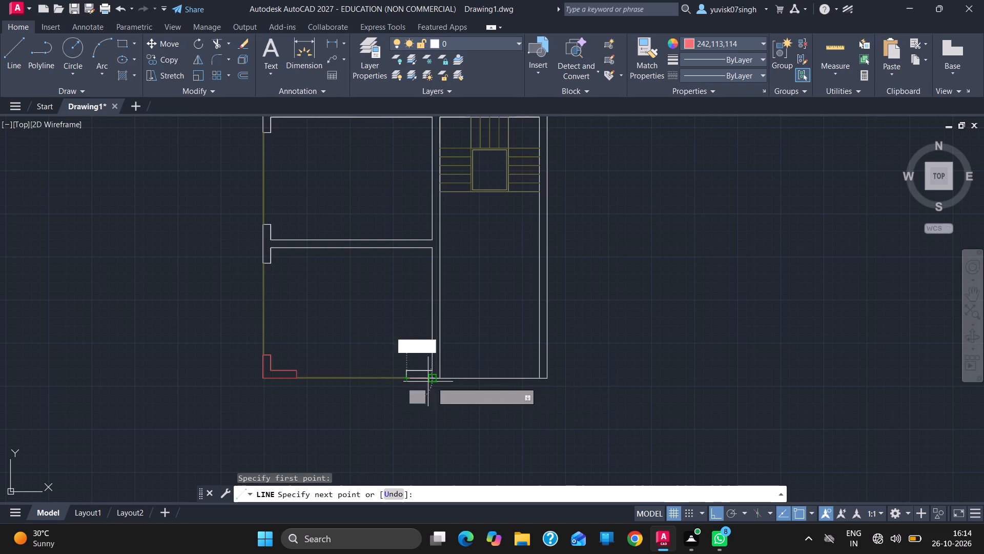
{"action": "left_click_drag", "start_coordinate": [432, 382], "coordinate": [443, 381]}
{"action": "left_click", "coordinate": [443, 381]}
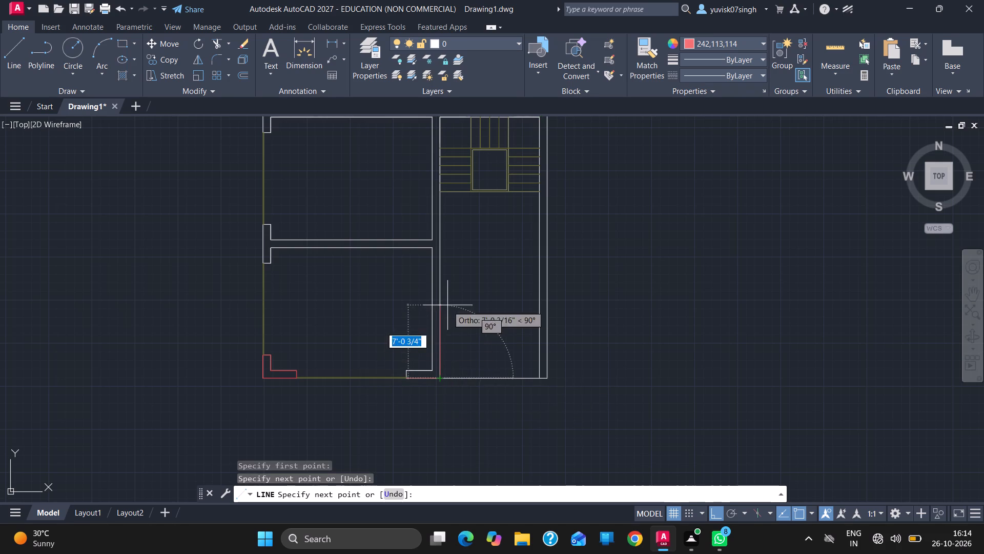
{"action": "scroll", "coordinate": [424, 286], "scroll_direction": "down", "scroll_amount": 1, "text": "ctrl"}
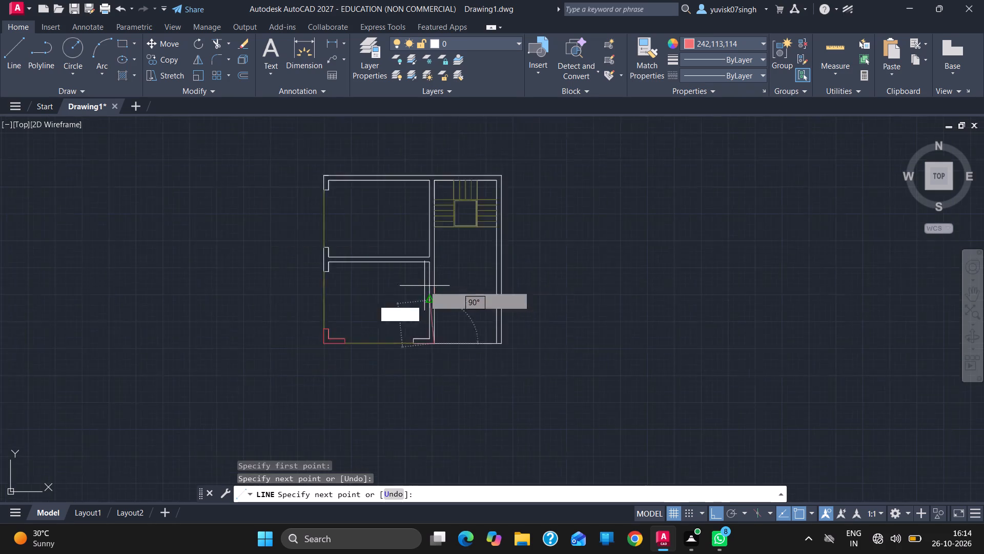
{"action": "scroll", "coordinate": [424, 286], "scroll_direction": "down", "scroll_amount": 1, "text": "ctrl"}
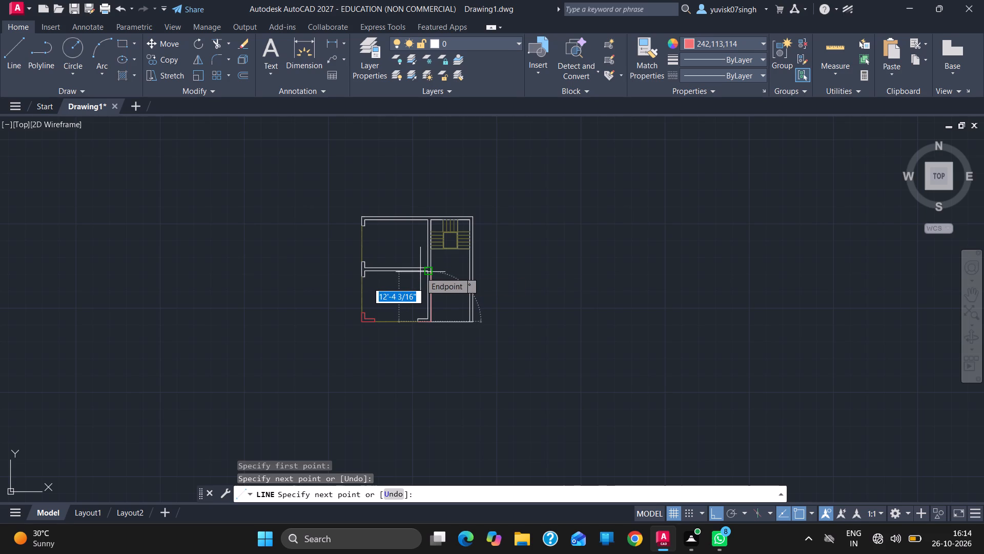
{"action": "left_click", "coordinate": [428, 221]}
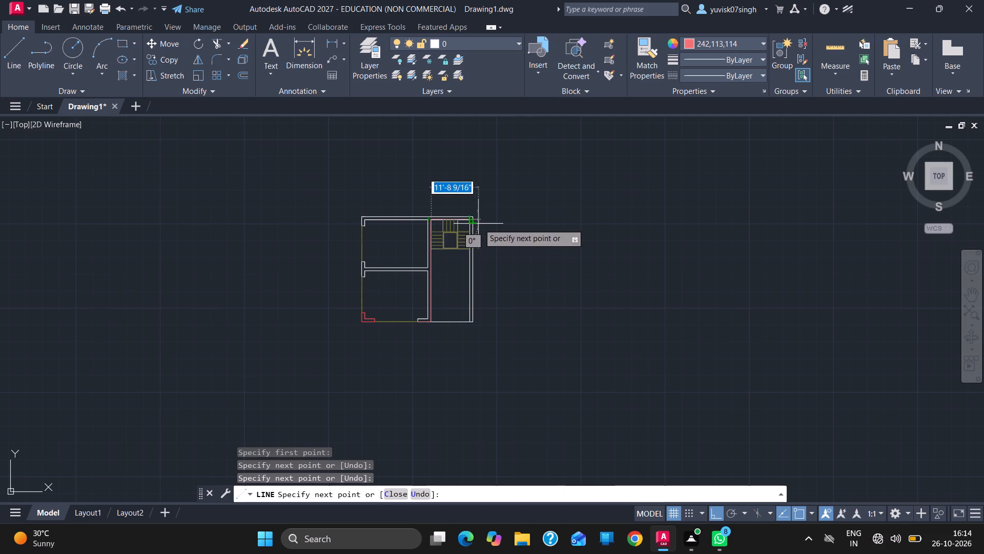
{"action": "left_click", "coordinate": [467, 219]}
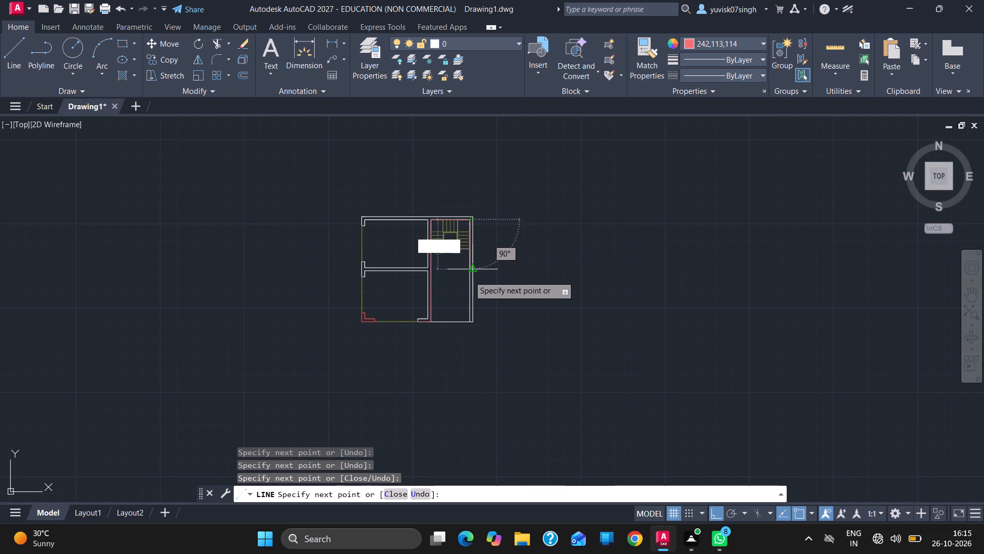
{"action": "left_click", "coordinate": [466, 320]}
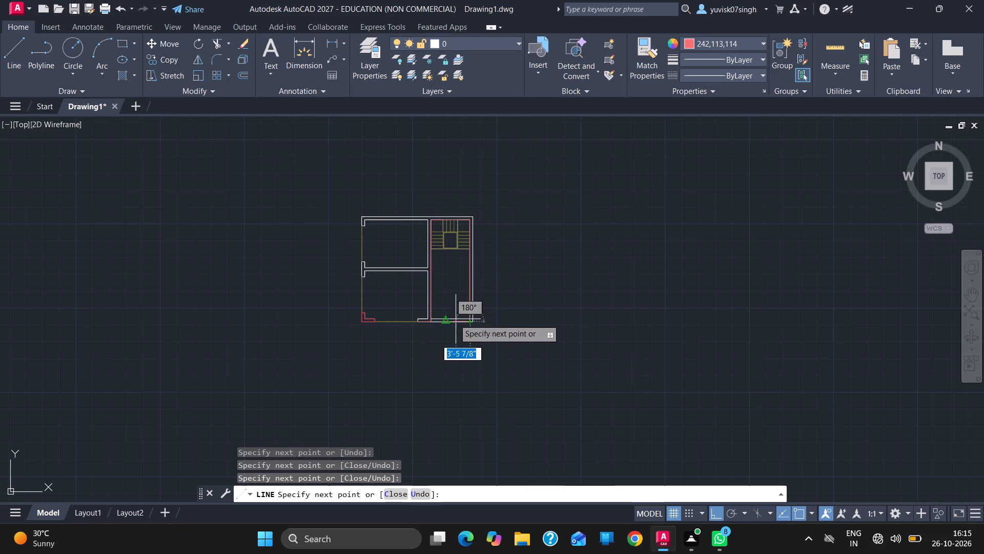
{"action": "left_click", "coordinate": [432, 322]}
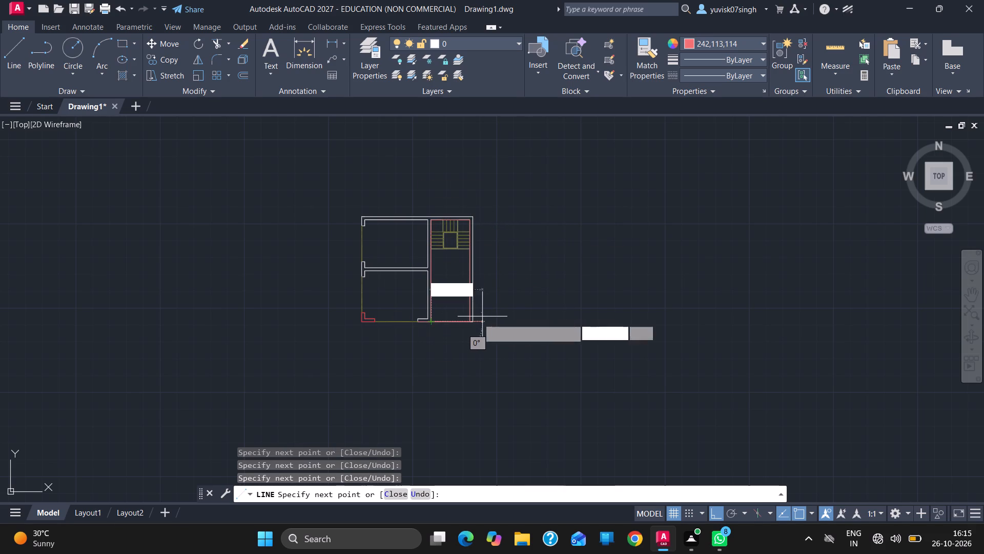
Continue the line trace up the right outer wall face, along the top outer face and around the upper left opening's top jamb.
{"action": "left_click_drag", "start_coordinate": [471, 323], "coordinate": [475, 213]}
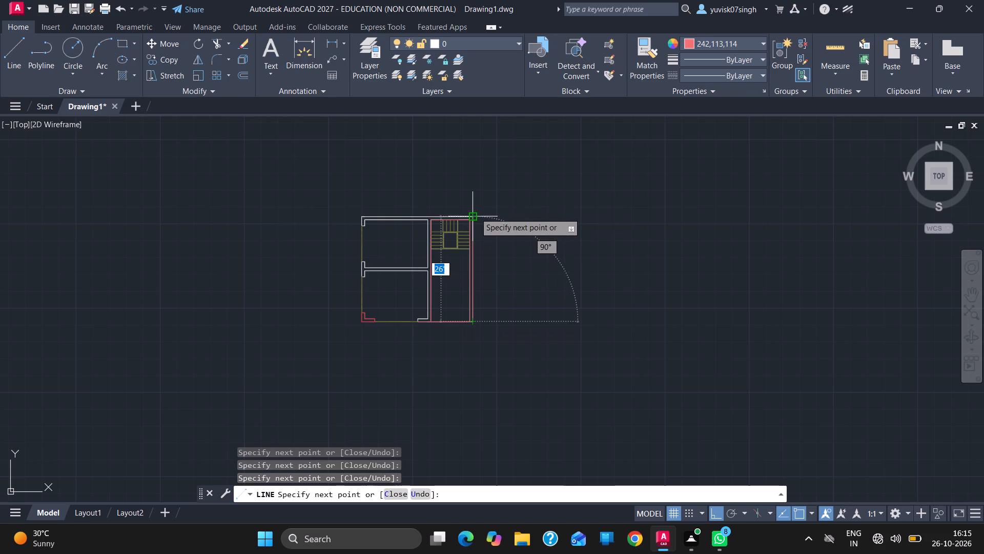
{"action": "left_click", "coordinate": [475, 213]}
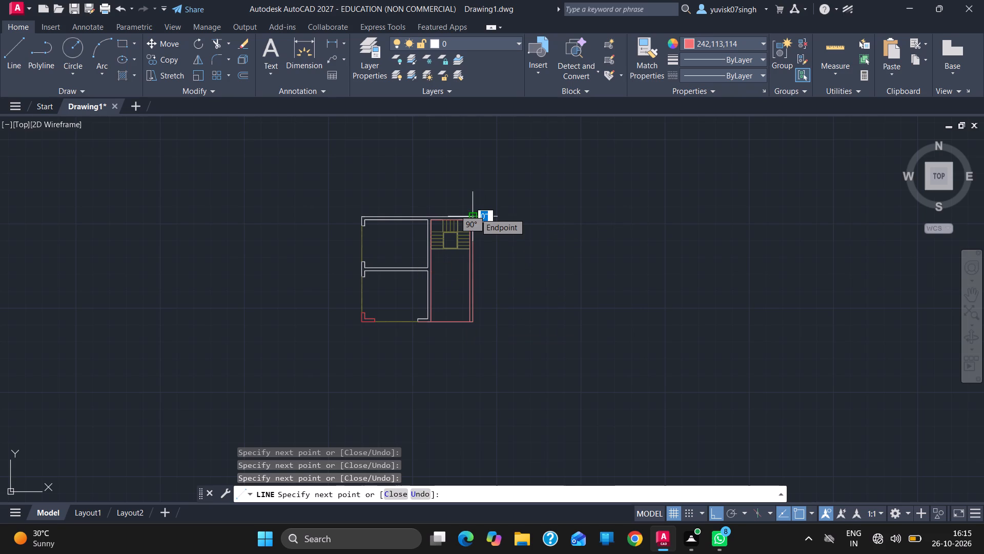
{"action": "left_click", "coordinate": [359, 214]}
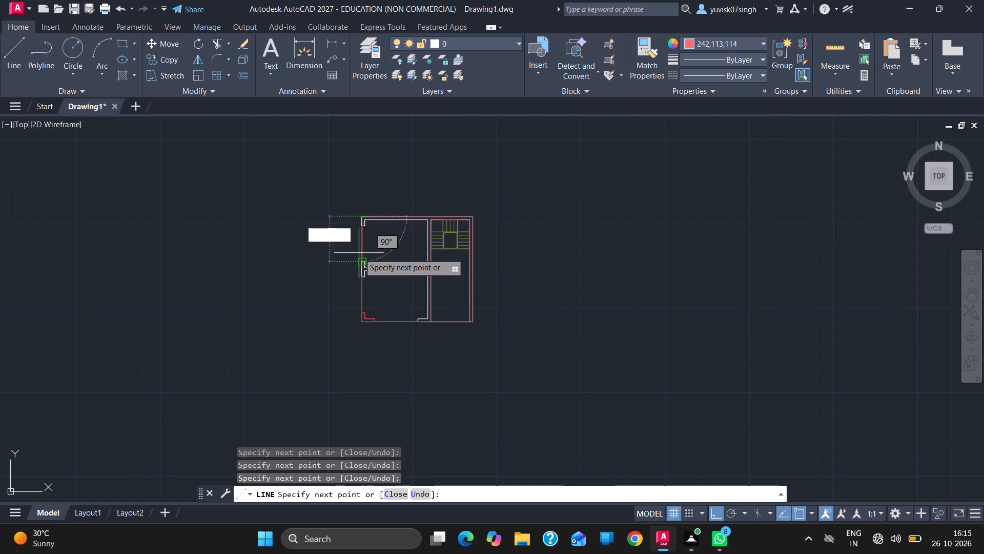
{"action": "left_click_drag", "start_coordinate": [360, 229], "coordinate": [368, 229]}
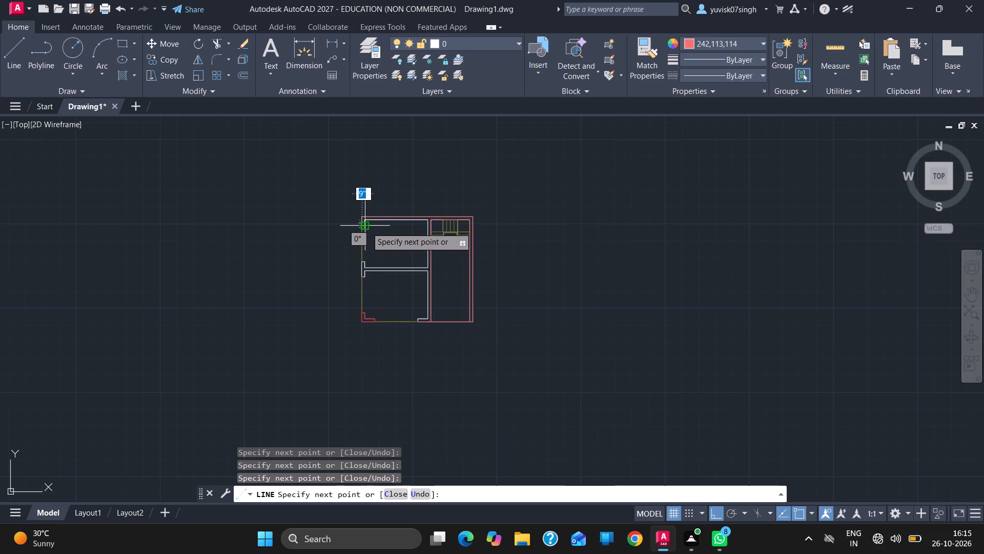
{"action": "left_click", "coordinate": [366, 227]}
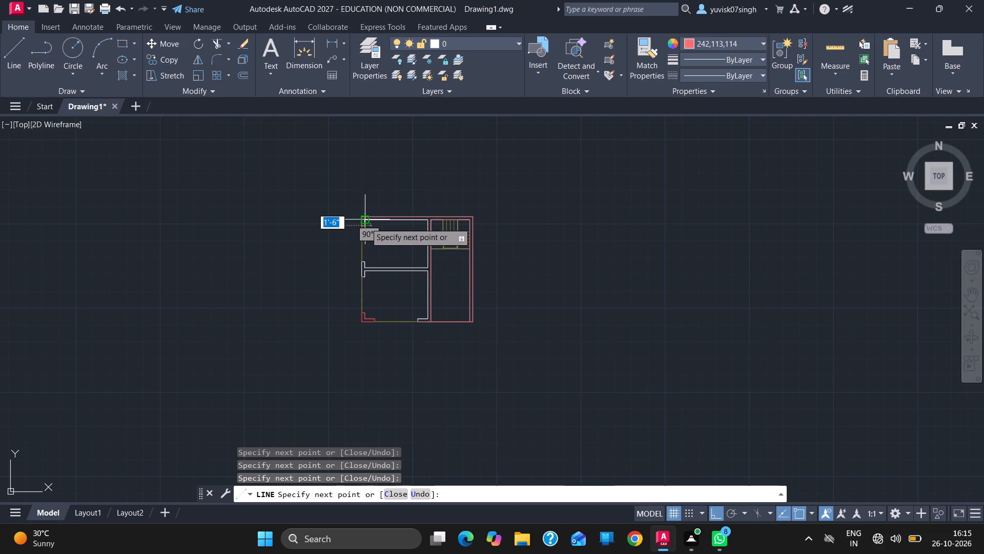
Trace the upper-left room's top, right and bottom inner wall faces, ending at the upper left opening's lower jamb.
{"action": "left_click", "coordinate": [365, 223]}
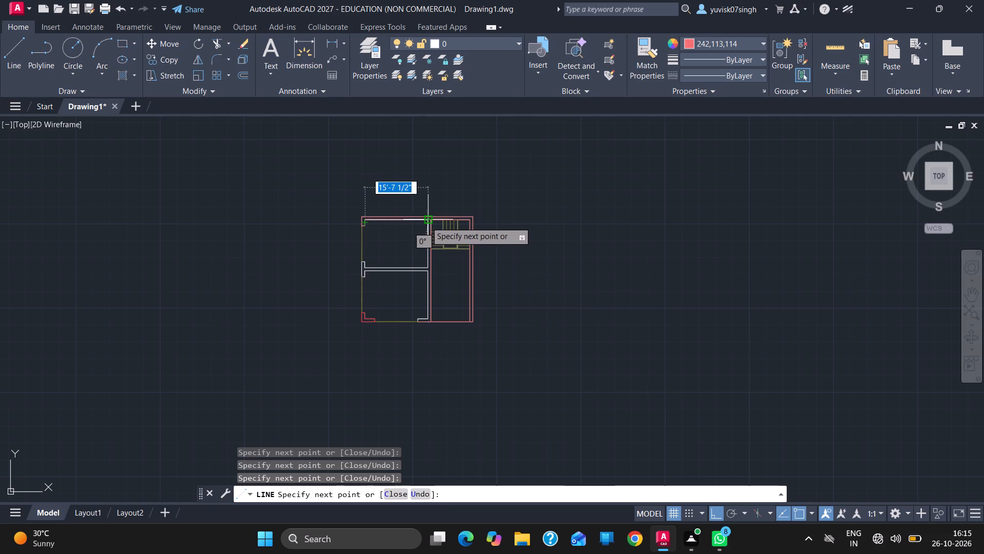
{"action": "left_click", "coordinate": [427, 222]}
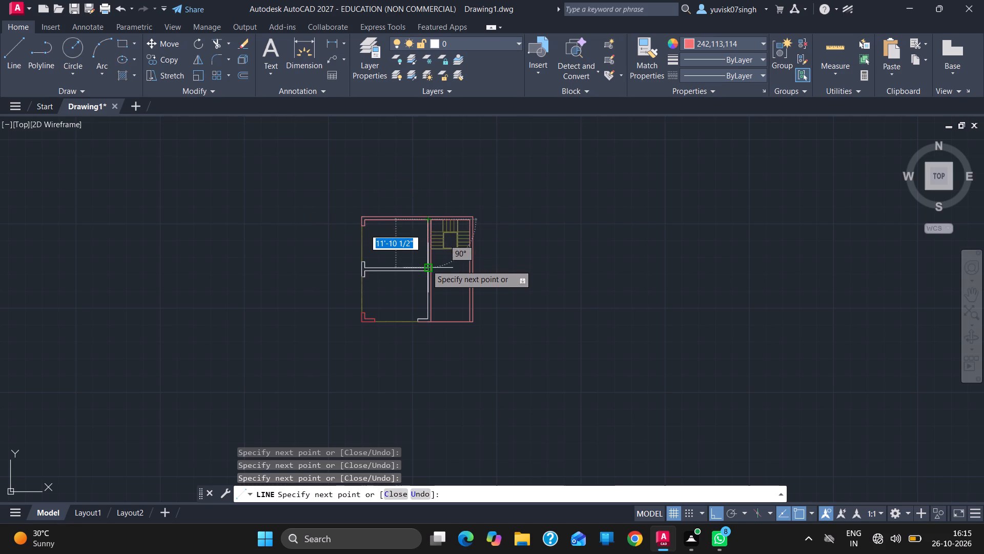
{"action": "left_click", "coordinate": [426, 265]}
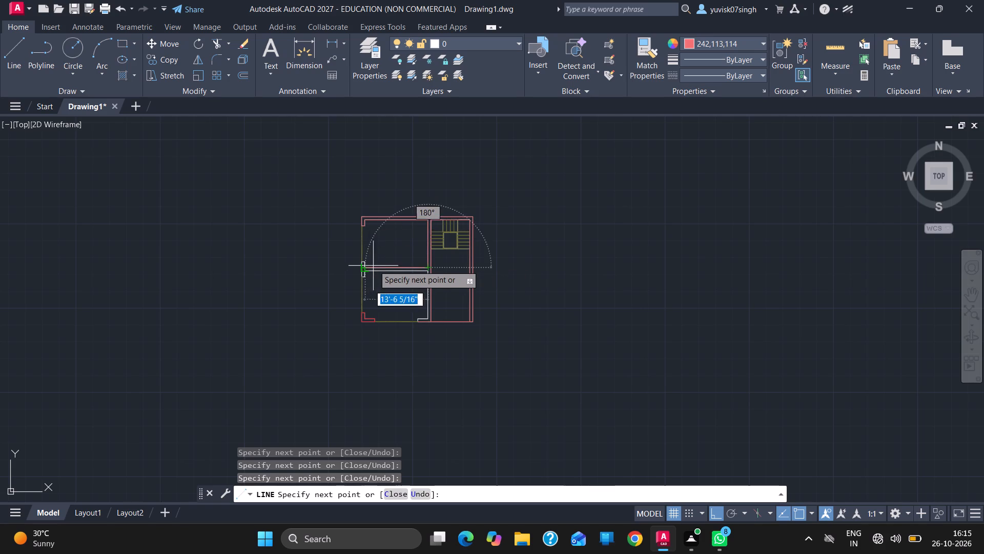
{"action": "left_click", "coordinate": [365, 267]}
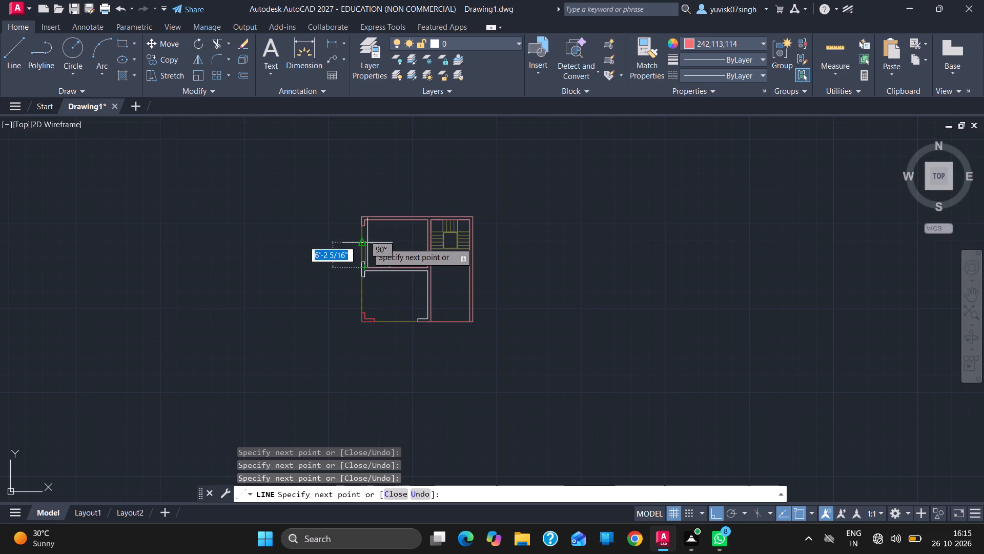
{"action": "left_click", "coordinate": [364, 264]}
{"action": "scroll", "coordinate": [364, 264], "scroll_direction": "up", "scroll_amount": 2, "text": "ctrl"}
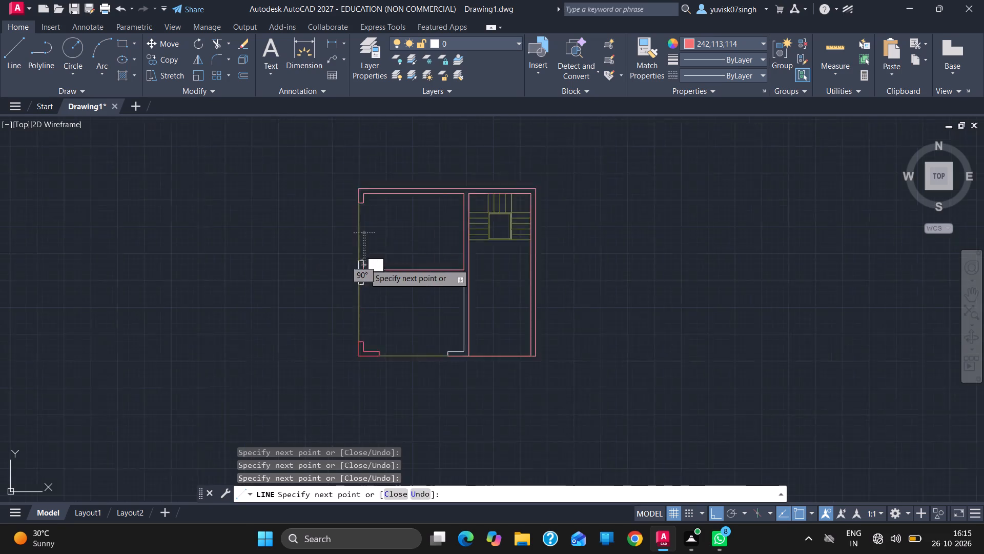
{"action": "scroll", "coordinate": [364, 264], "scroll_direction": "up", "scroll_amount": 1, "text": "ctrl"}
{"action": "left_click", "coordinate": [357, 252]}
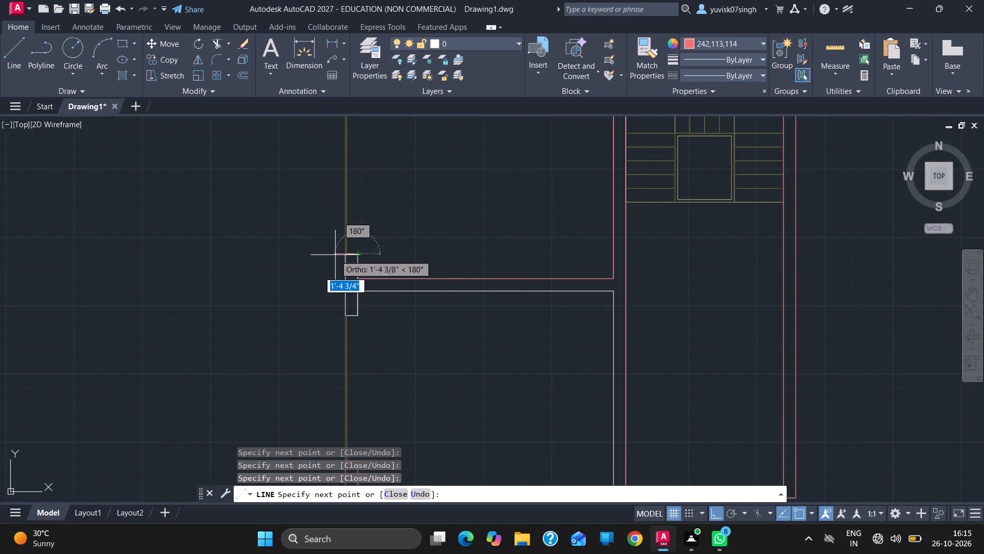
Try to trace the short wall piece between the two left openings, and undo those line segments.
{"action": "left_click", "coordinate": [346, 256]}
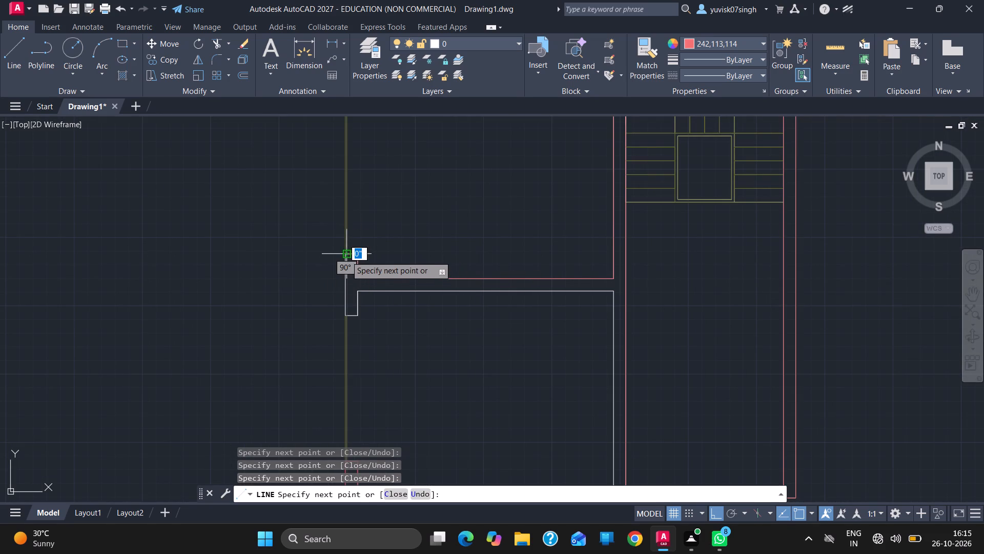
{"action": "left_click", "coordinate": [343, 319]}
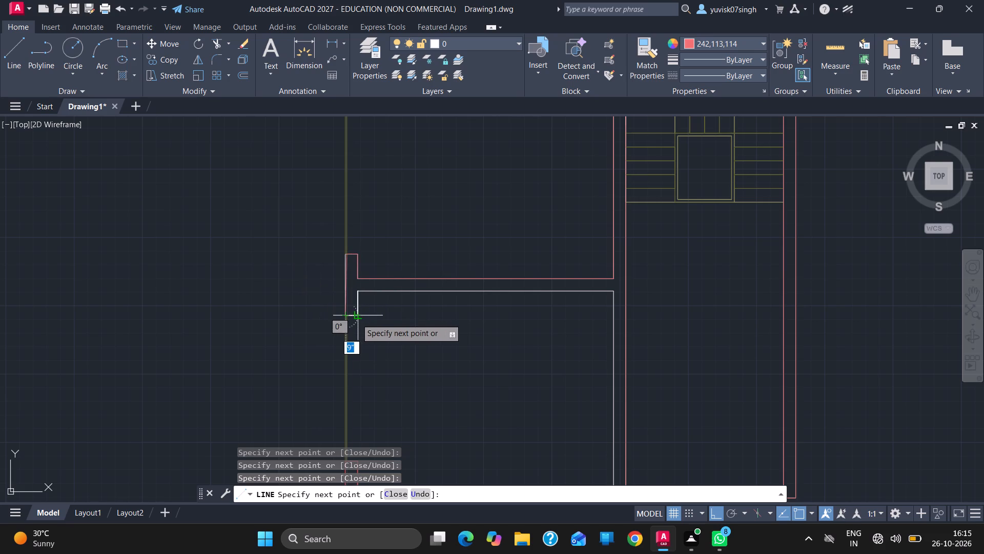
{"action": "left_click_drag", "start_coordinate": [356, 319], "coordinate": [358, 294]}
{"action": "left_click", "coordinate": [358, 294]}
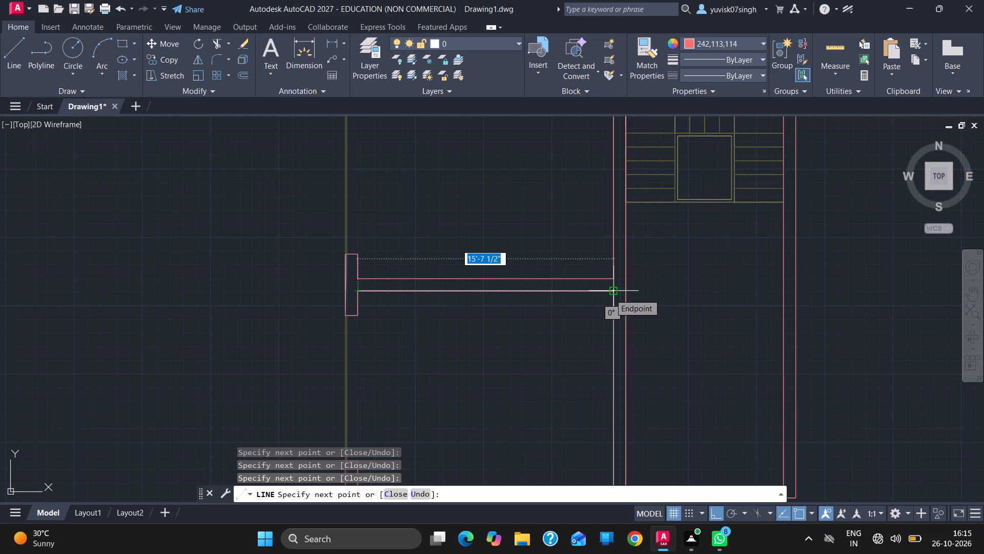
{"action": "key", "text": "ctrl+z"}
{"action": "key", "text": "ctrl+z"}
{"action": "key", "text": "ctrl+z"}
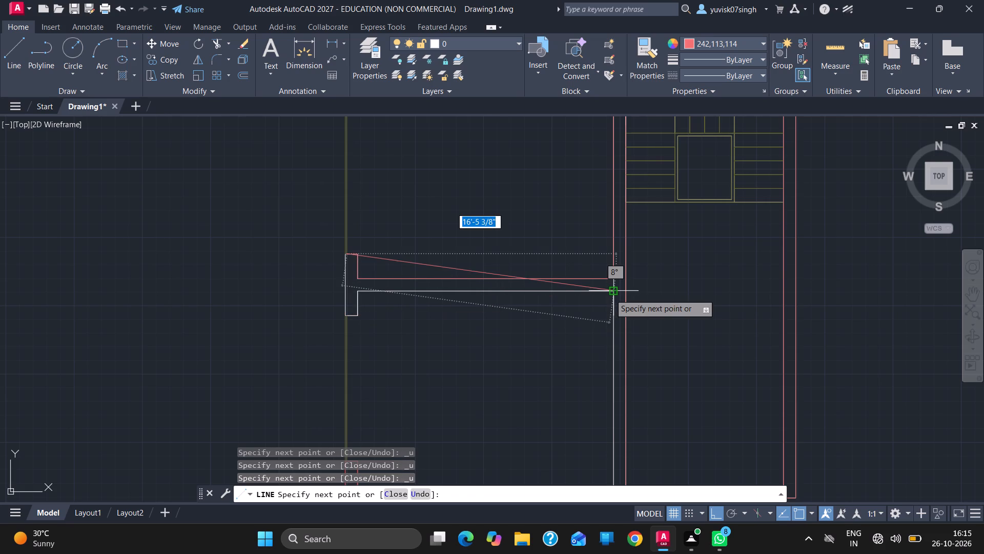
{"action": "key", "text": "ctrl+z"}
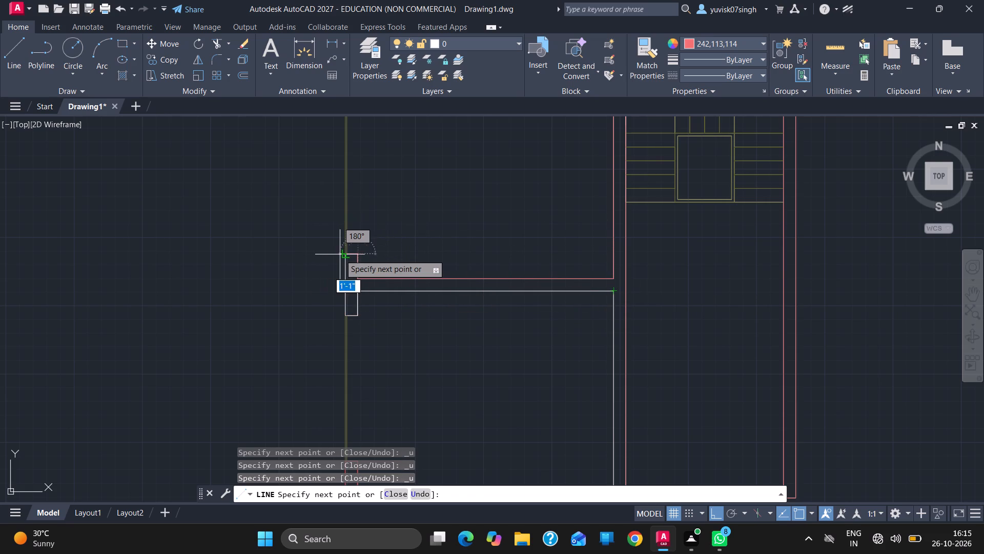
Trace around the short wall piece between the two left openings and along the lower face of the partition wall.
{"action": "left_click", "coordinate": [340, 254]}
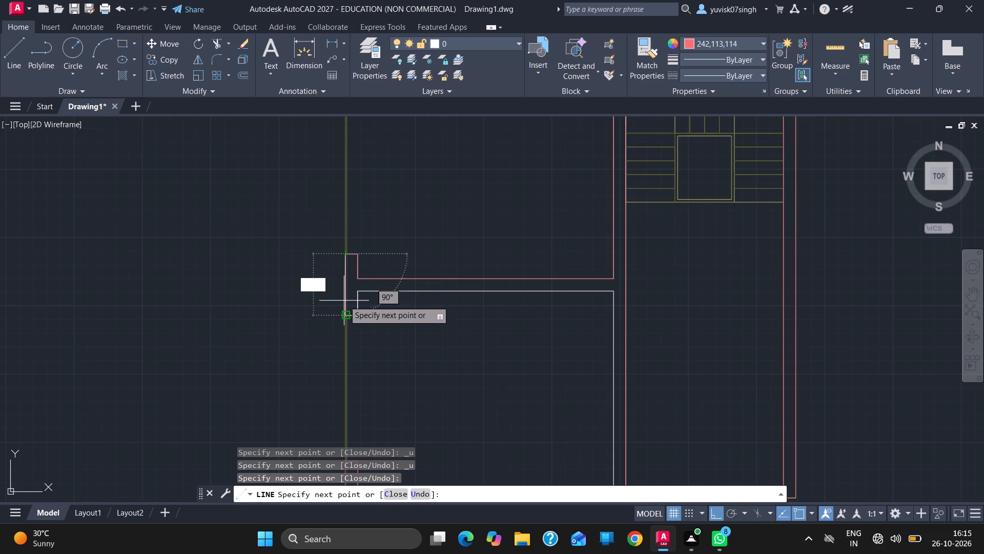
{"action": "scroll", "coordinate": [343, 275], "scroll_direction": "up", "scroll_amount": 4, "text": "ctrl"}
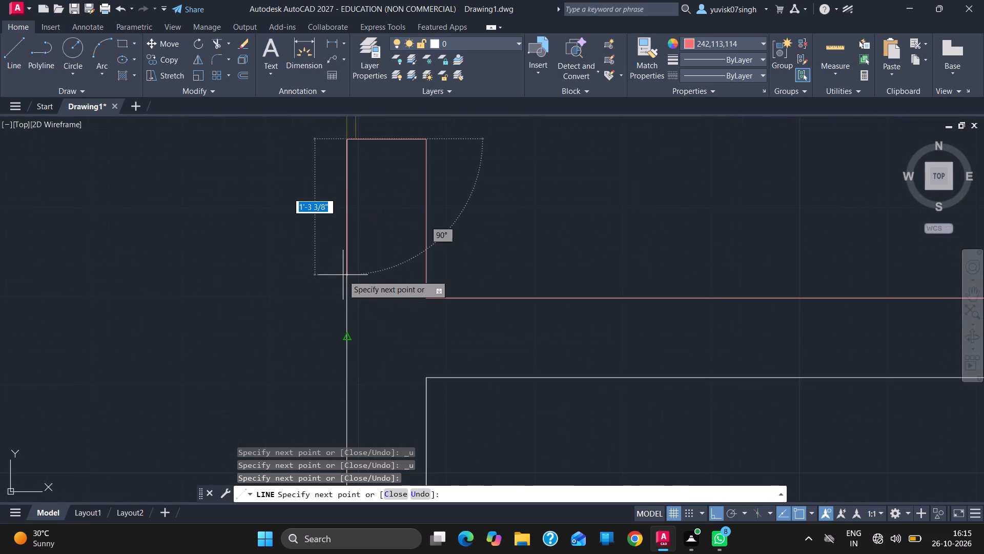
{"action": "scroll", "coordinate": [343, 275], "scroll_direction": "down", "scroll_amount": 2, "text": "ctrl"}
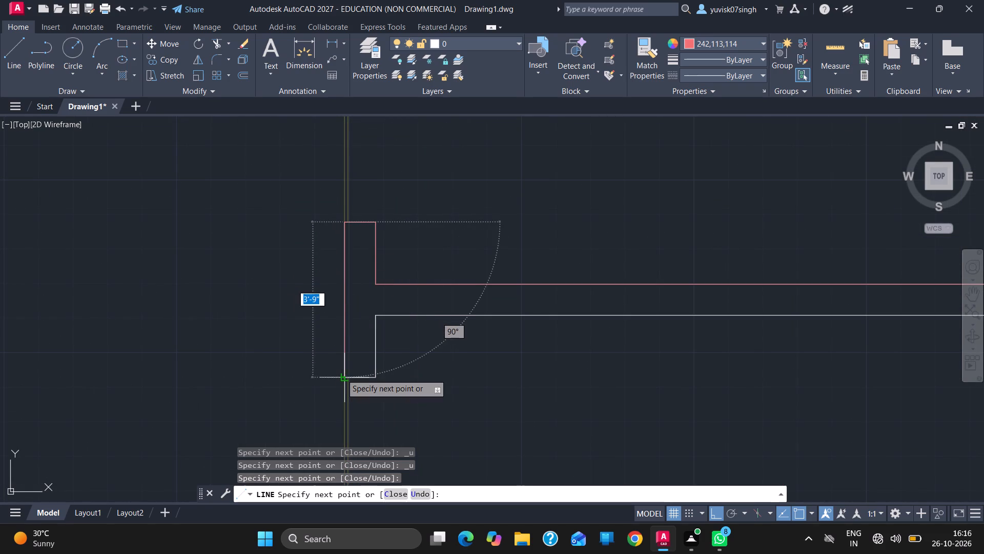
{"action": "left_click_drag", "start_coordinate": [341, 374], "coordinate": [374, 377]}
{"action": "left_click", "coordinate": [374, 377]}
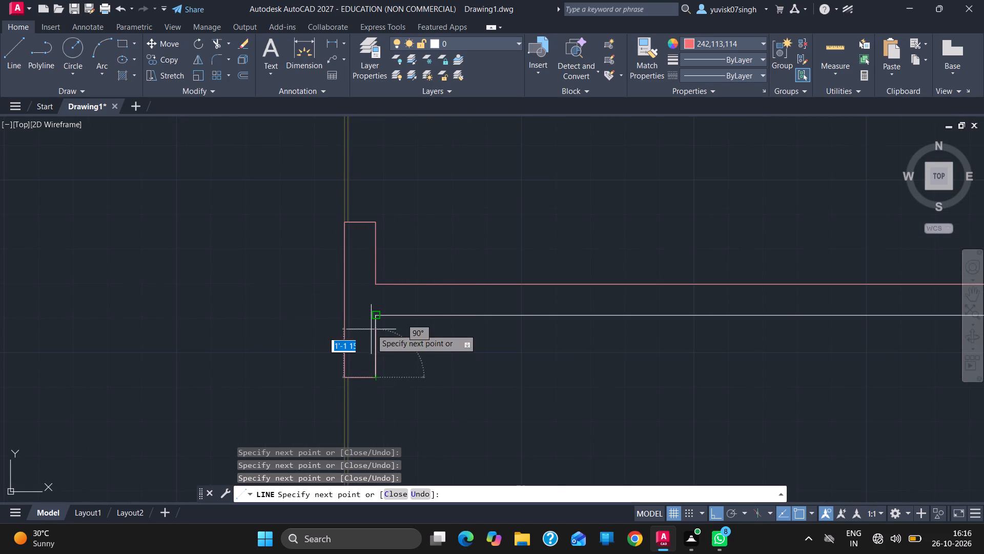
{"action": "left_click", "coordinate": [378, 316]}
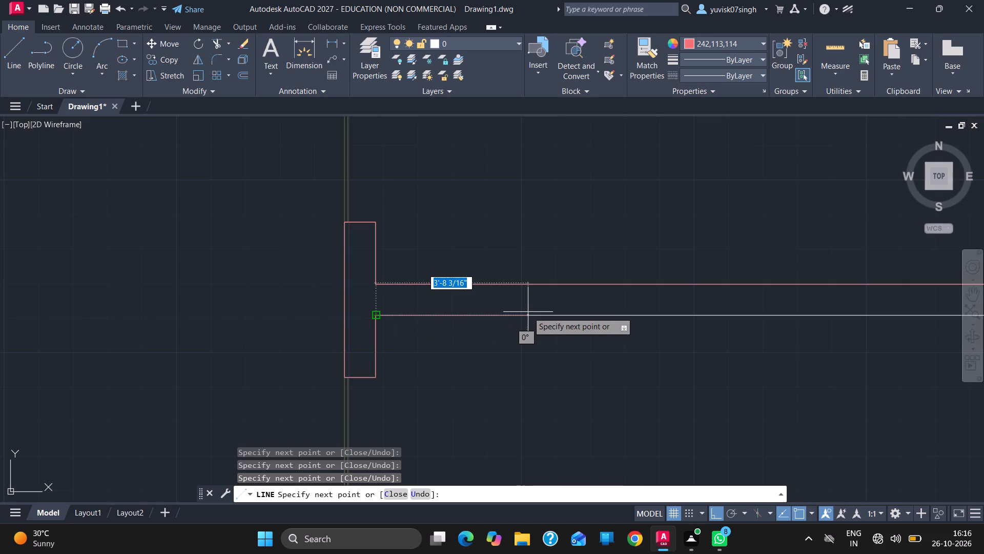
{"action": "scroll", "coordinate": [528, 312], "scroll_direction": "down", "scroll_amount": 3, "text": "ctrl"}
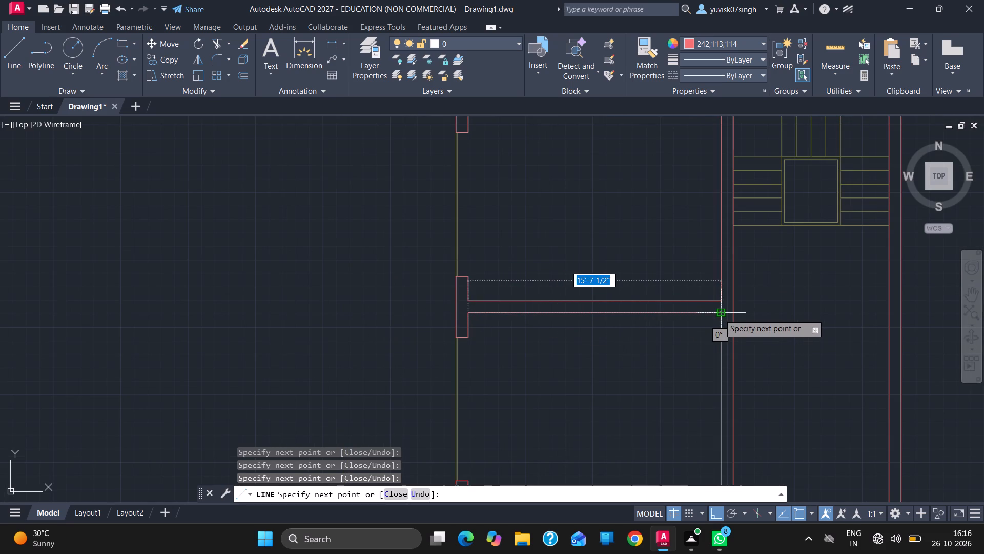
{"action": "left_click", "coordinate": [719, 314]}
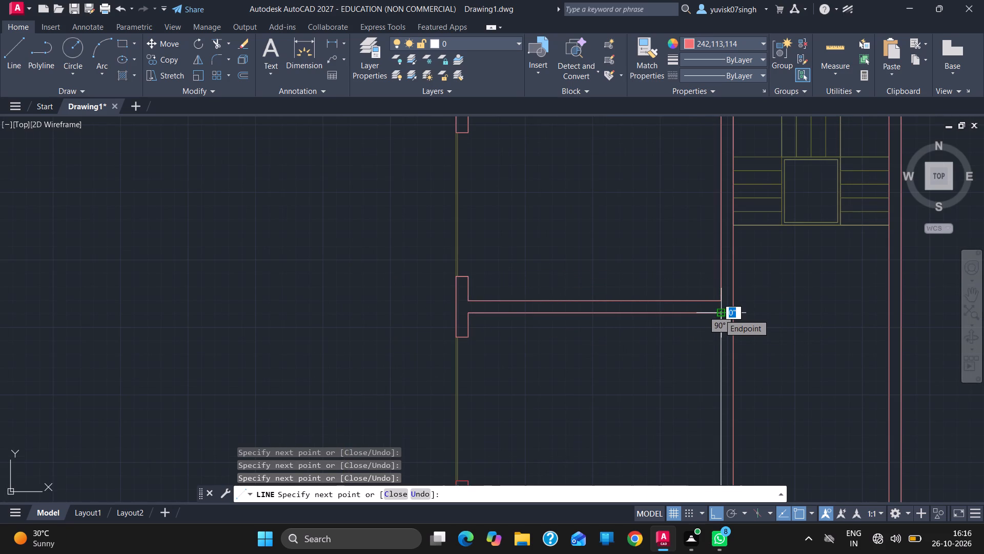
Trace the lower-left room's right wall face down and around the bottom opening's right jamb, finishing the line chain.
{"action": "scroll", "coordinate": [719, 314], "scroll_direction": "down", "scroll_amount": 2, "text": "ctrl"}
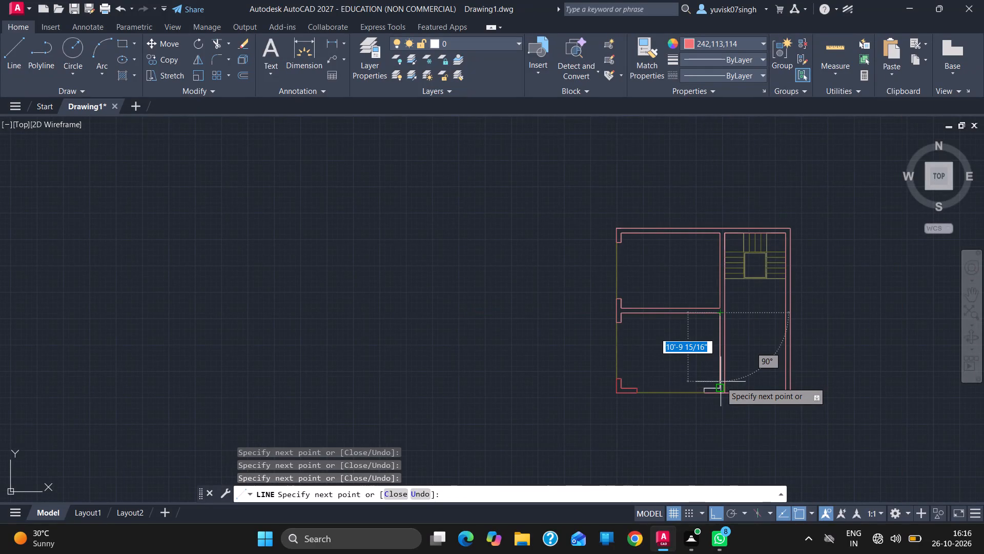
{"action": "scroll", "coordinate": [720, 380], "scroll_direction": "up", "scroll_amount": 3, "text": "ctrl"}
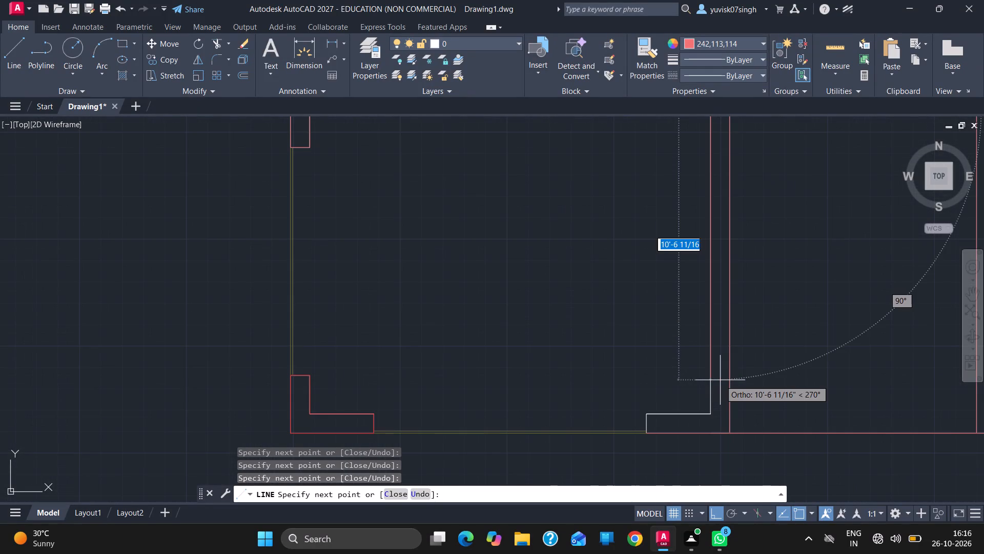
{"action": "left_click", "coordinate": [712, 415]}
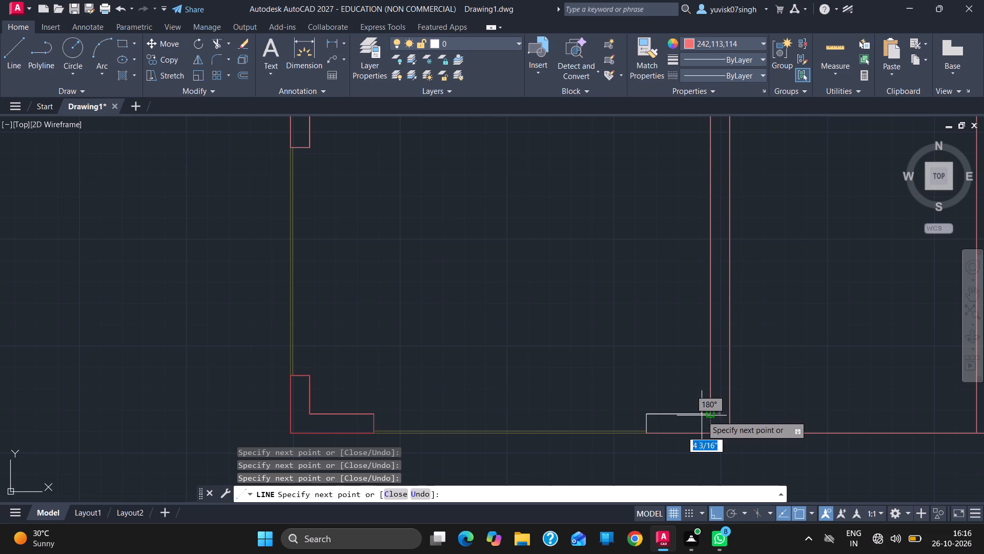
{"action": "left_click", "coordinate": [649, 412]}
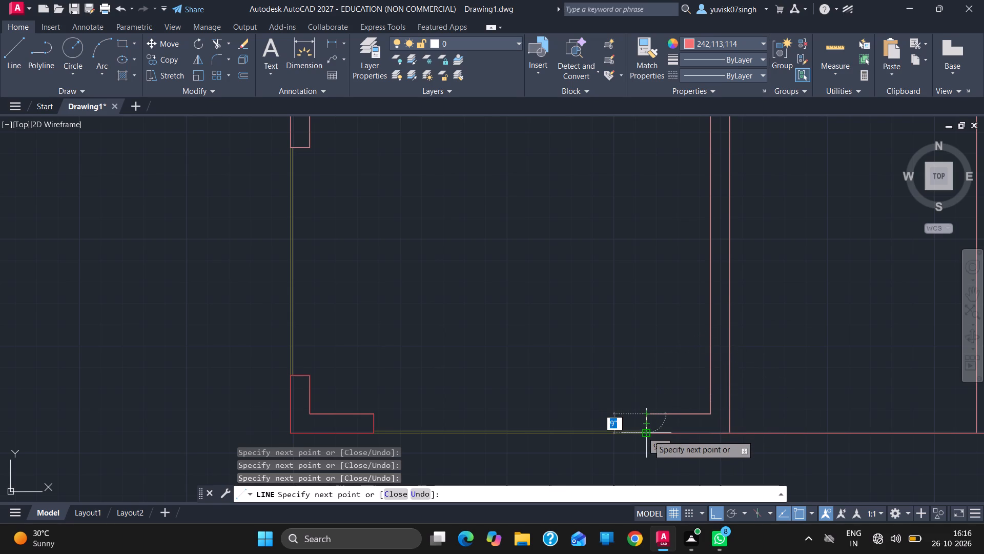
{"action": "left_click", "coordinate": [648, 435]}
{"action": "key", "text": "Escape"}
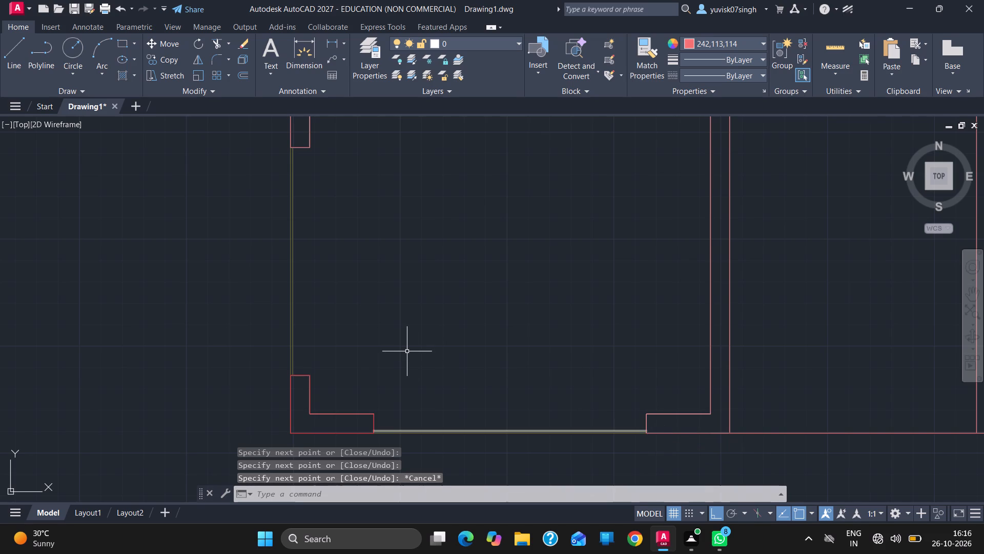
Remove all lines of the lower-left L-shaped corner wall with Trim, leaving the double opening lines beside it.
{"action": "type", "text": "TR"}
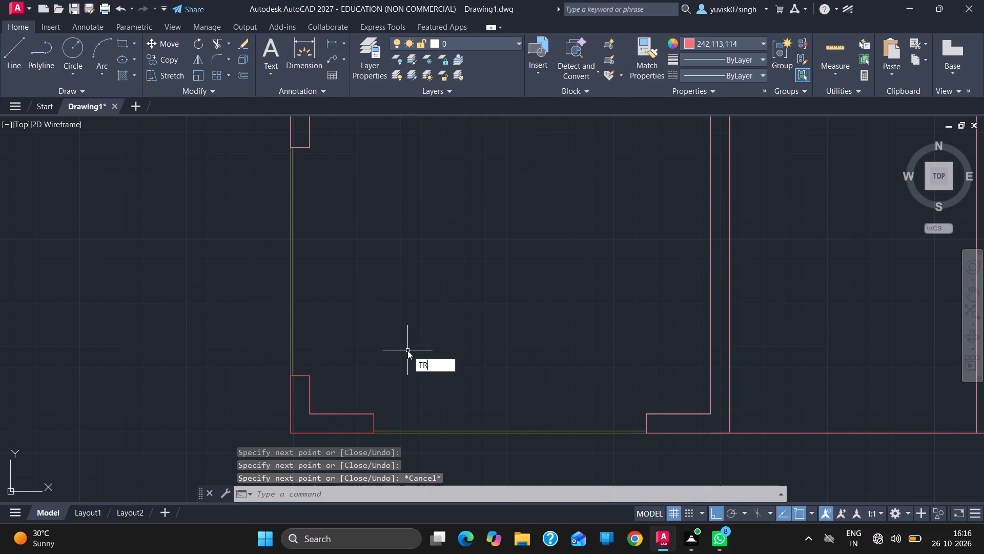
{"action": "key", "text": "Return"}
{"action": "left_click_drag", "start_coordinate": [364, 386], "coordinate": [288, 441]}
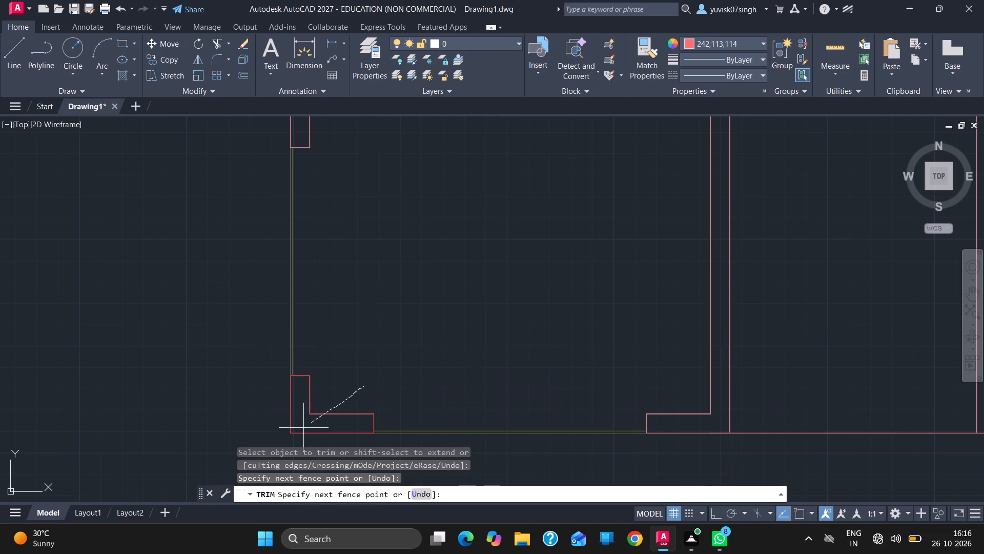
{"action": "left_click_drag", "start_coordinate": [288, 441], "coordinate": [279, 446]}
{"action": "left_click_drag", "start_coordinate": [279, 432], "coordinate": [338, 354]}
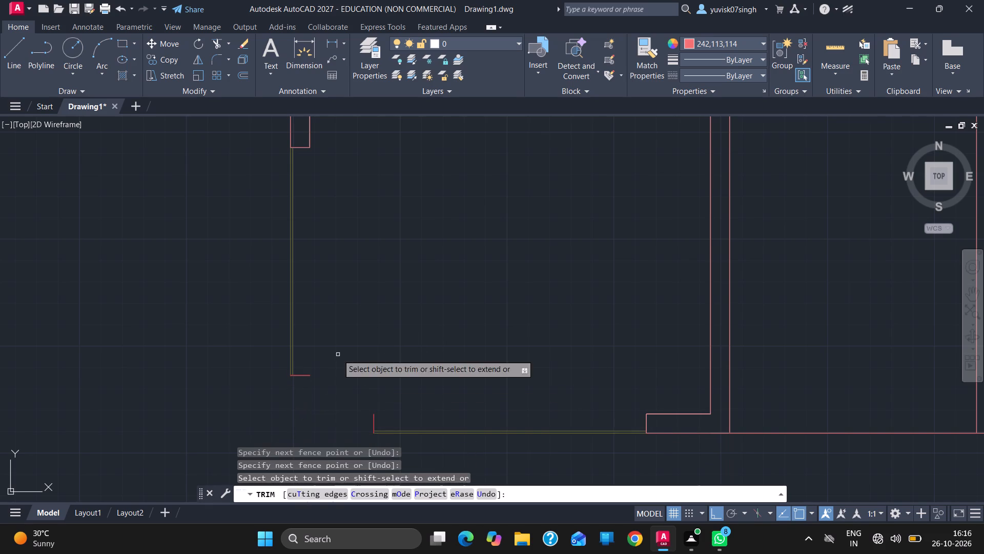
{"action": "left_click", "coordinate": [374, 415]}
{"action": "left_click", "coordinate": [374, 419]}
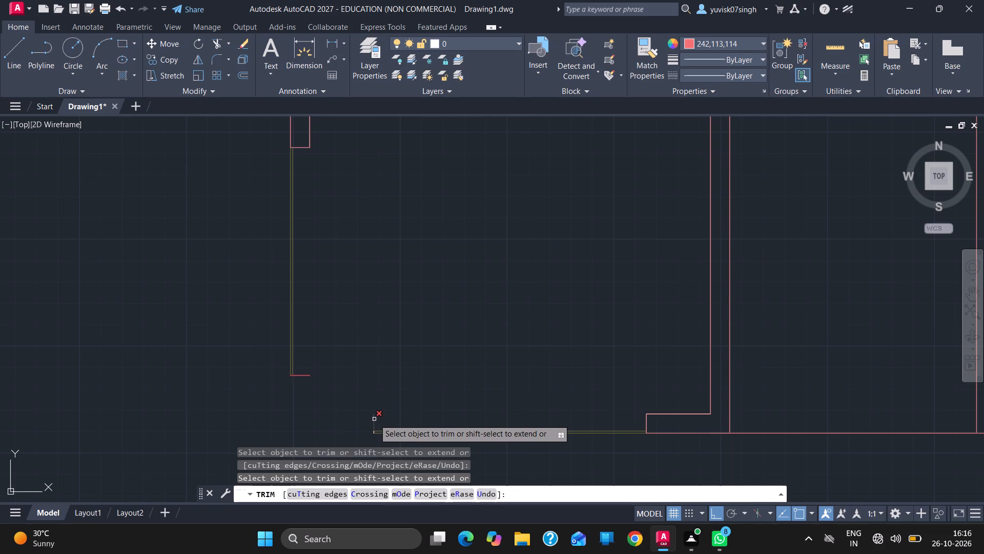
{"action": "left_click", "coordinate": [373, 431]}
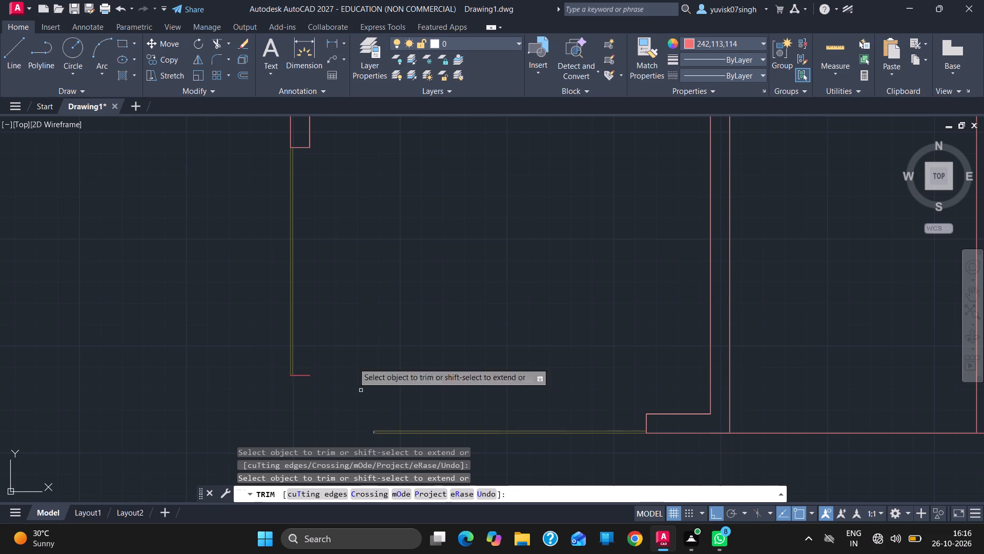
{"action": "left_click", "coordinate": [307, 376]}
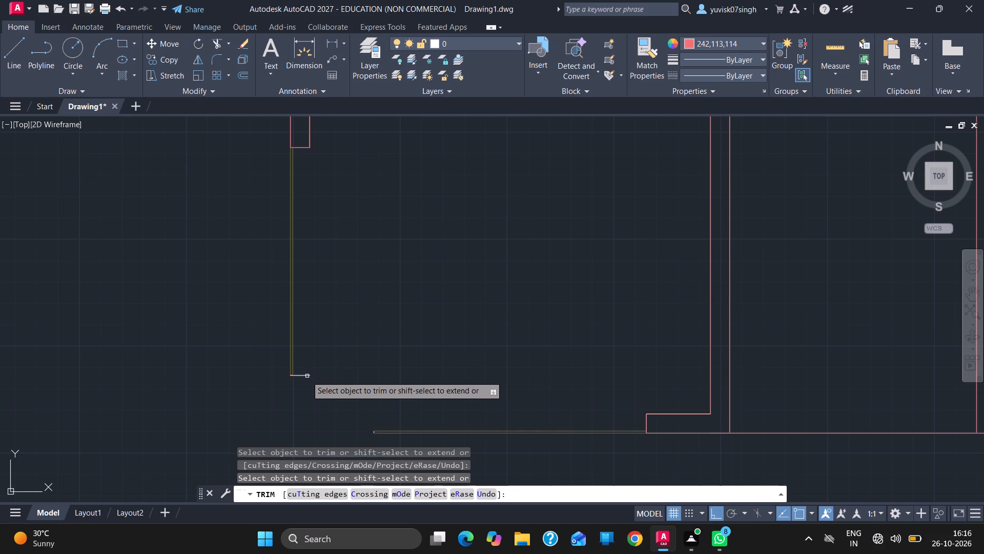
{"action": "left_click", "coordinate": [305, 376]}
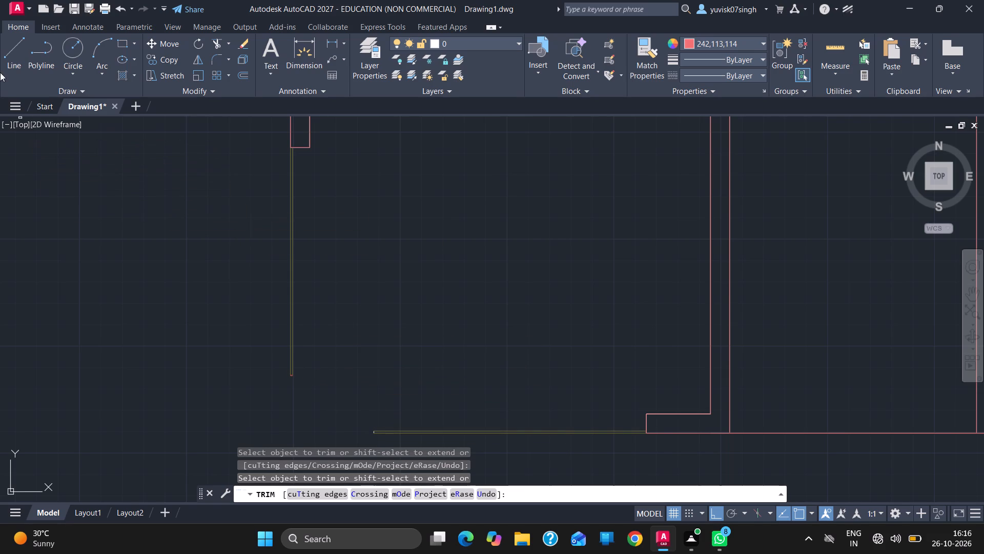
Draw the bottom opening's left jamb 9" upward, then the bottom wall's inner face leftward past the left wall line.
{"action": "left_click", "coordinate": [6, 62]}
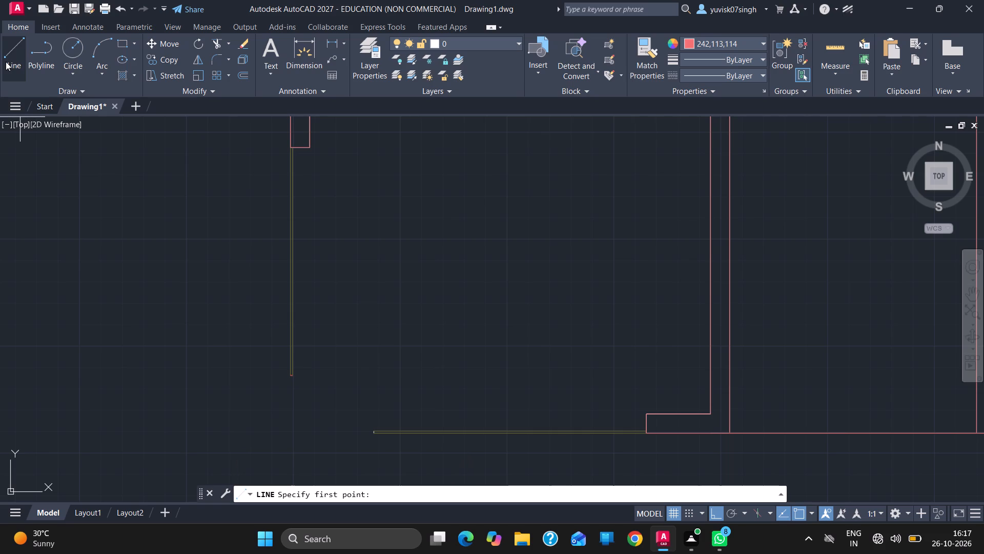
{"action": "left_click", "coordinate": [14, 39]}
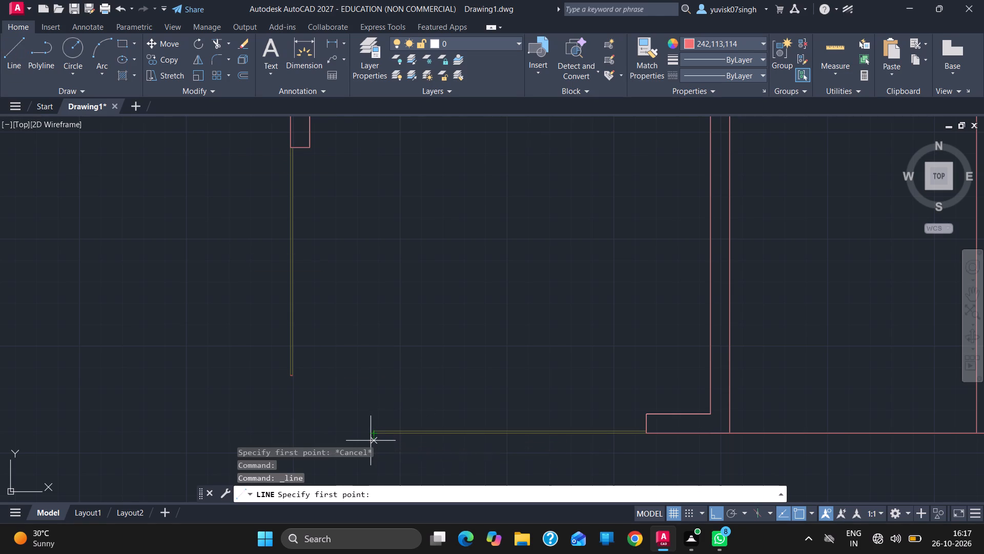
{"action": "scroll", "coordinate": [371, 440], "scroll_direction": "up", "scroll_amount": 2, "text": "ctrl"}
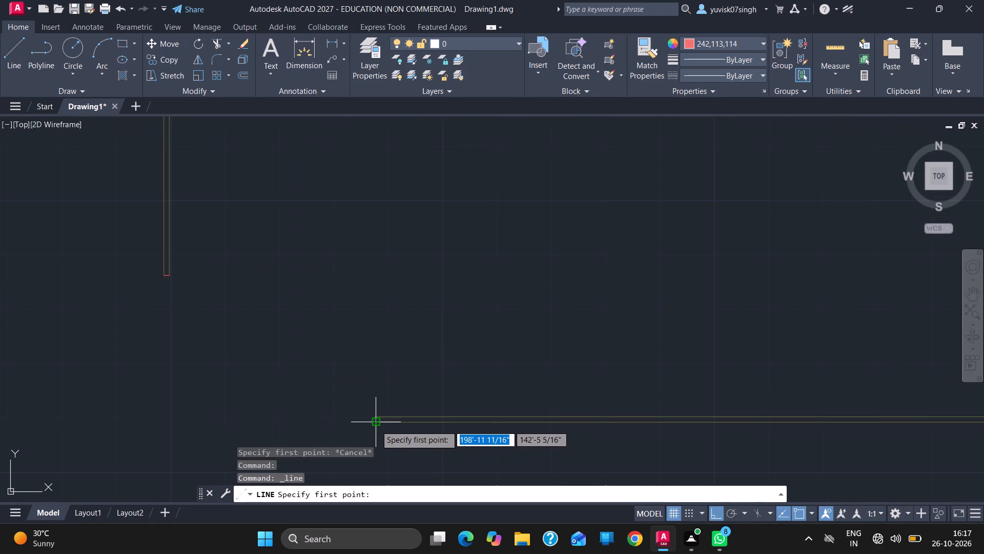
{"action": "left_click", "coordinate": [375, 425]}
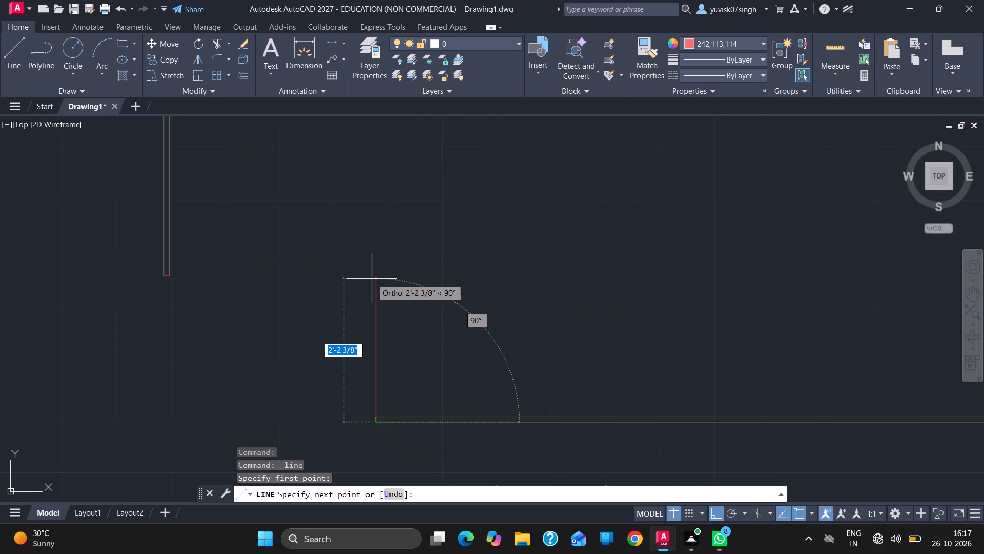
{"action": "key", "text": "9"}
{"action": "key", "text": "Return"}
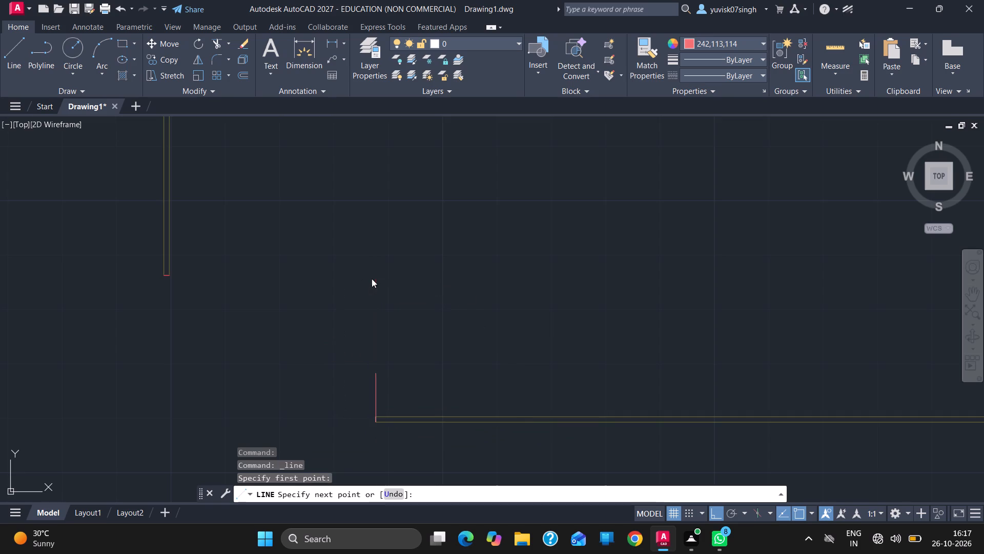
{"action": "left_click", "coordinate": [104, 346]}
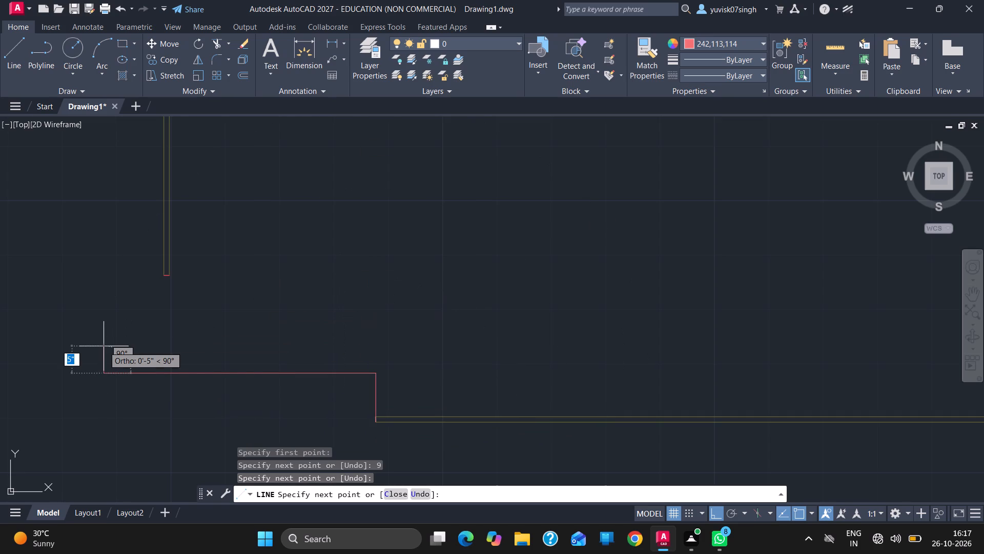
{"action": "key", "text": "Escape"}
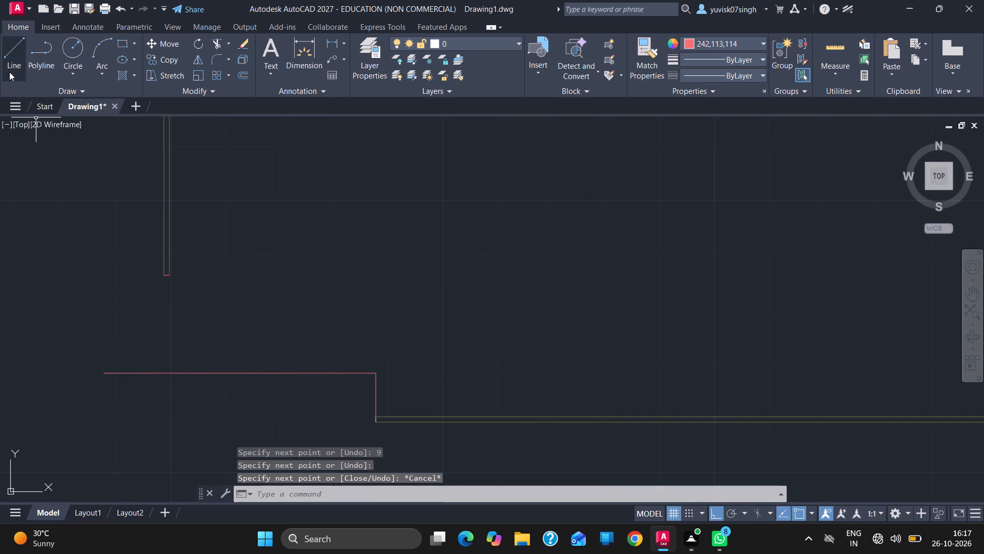
Draw the lower-left corner's outer faces, down from the left opening and leftward from the bottom opening, crossing at the corner.
{"action": "left_click", "coordinate": [9, 72]}
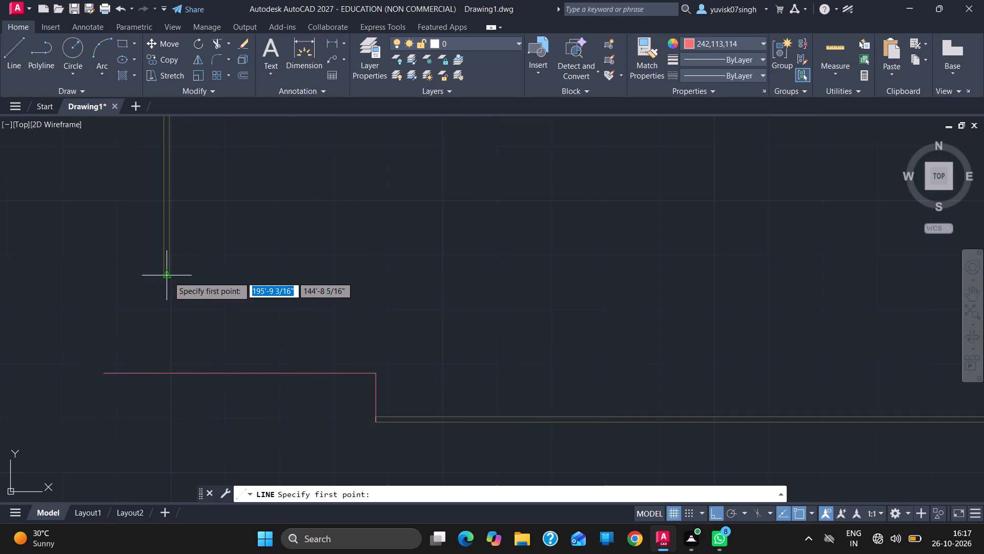
{"action": "left_click", "coordinate": [170, 277]}
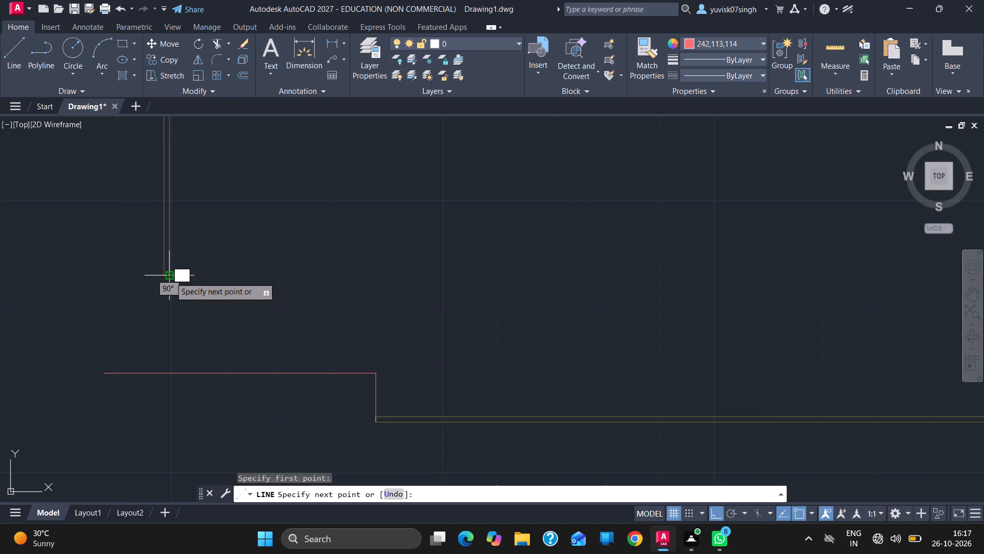
{"action": "left_click_drag", "start_coordinate": [162, 277], "coordinate": [166, 451]}
{"action": "left_click", "coordinate": [166, 451]}
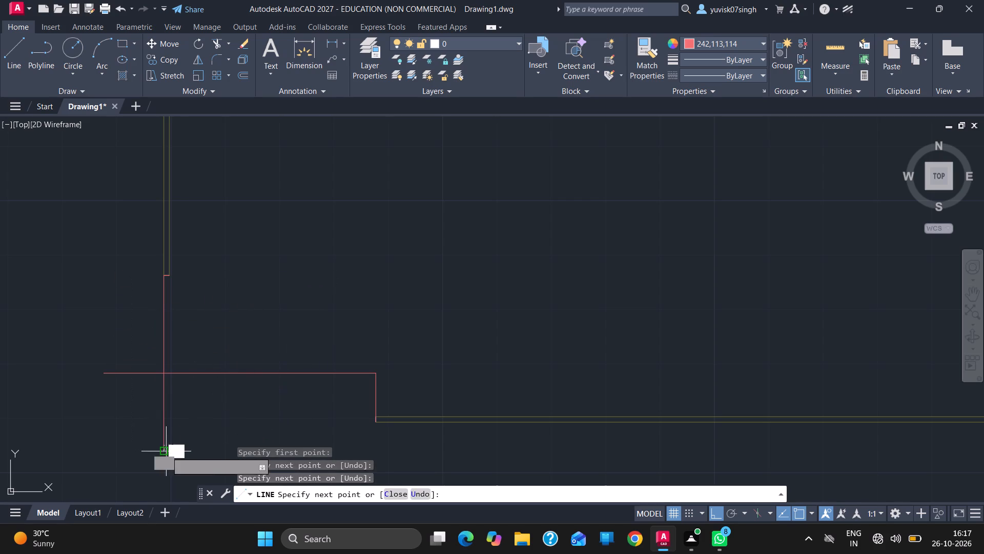
{"action": "key", "text": "Escape"}
{"action": "left_click", "coordinate": [12, 64]}
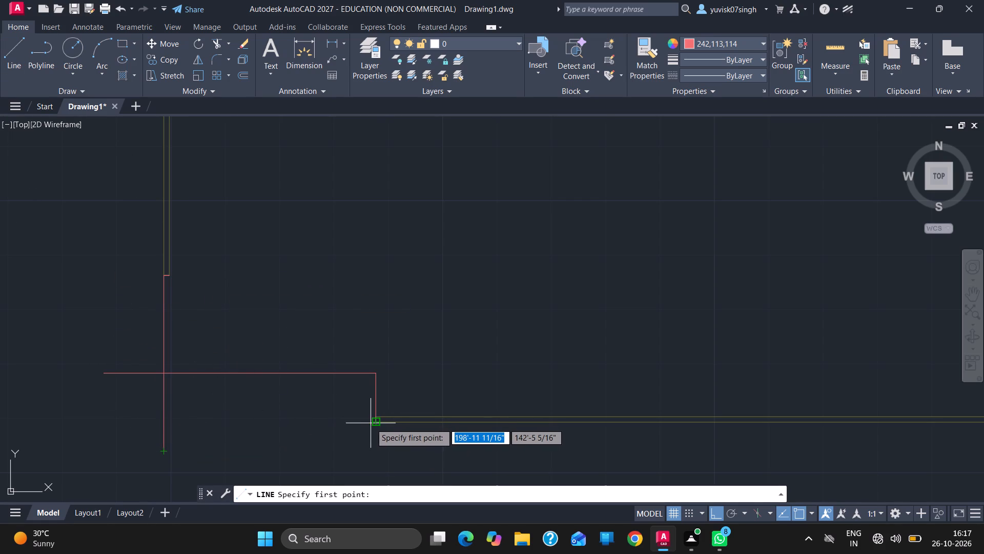
{"action": "left_click_drag", "start_coordinate": [374, 422], "coordinate": [43, 432]}
{"action": "left_click", "coordinate": [43, 432]}
{"action": "key", "text": "Escape"}
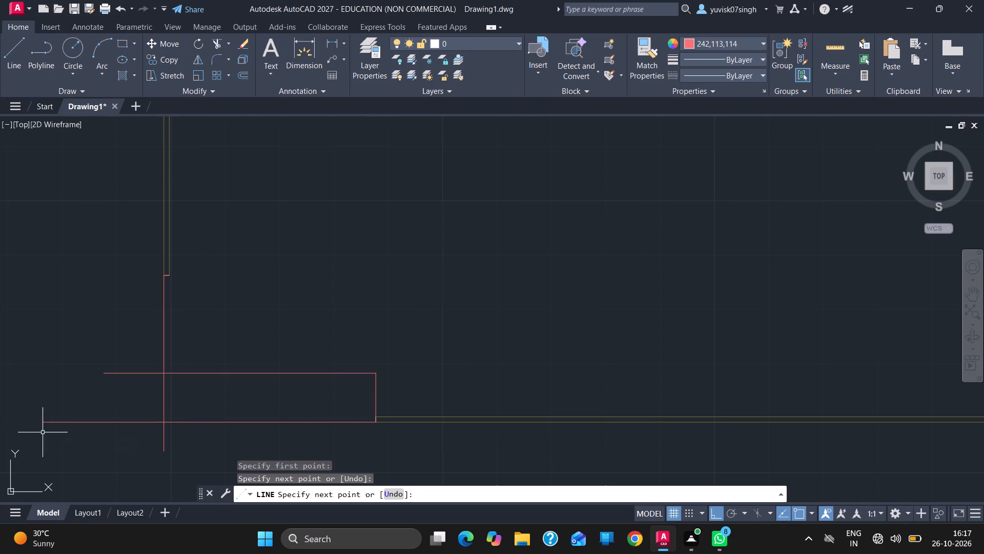
Draw a 9" jamb at the left opening's lower end and the left wall's inner face down past the bottom wall.
{"action": "left_click", "coordinate": [23, 71]}
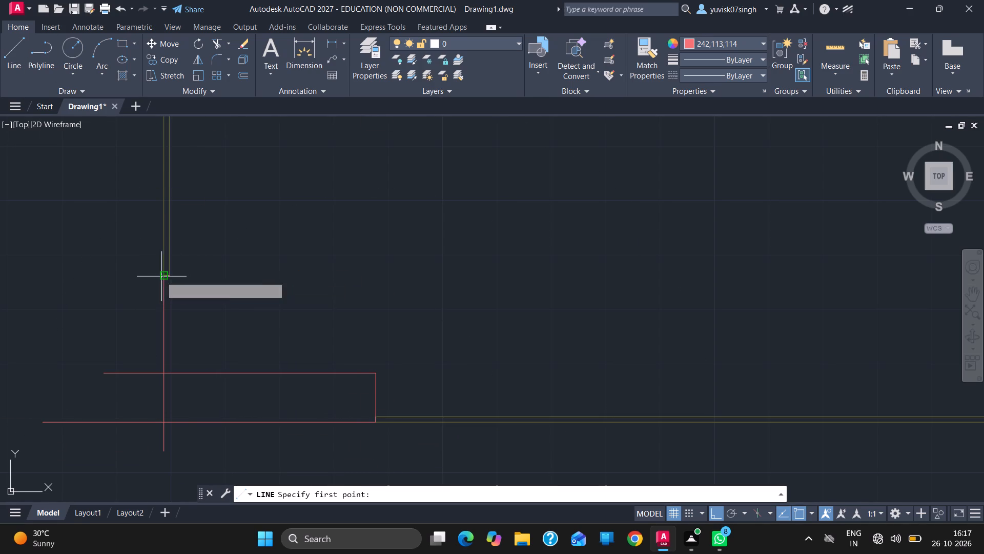
{"action": "left_click_drag", "start_coordinate": [161, 278], "coordinate": [223, 270]}
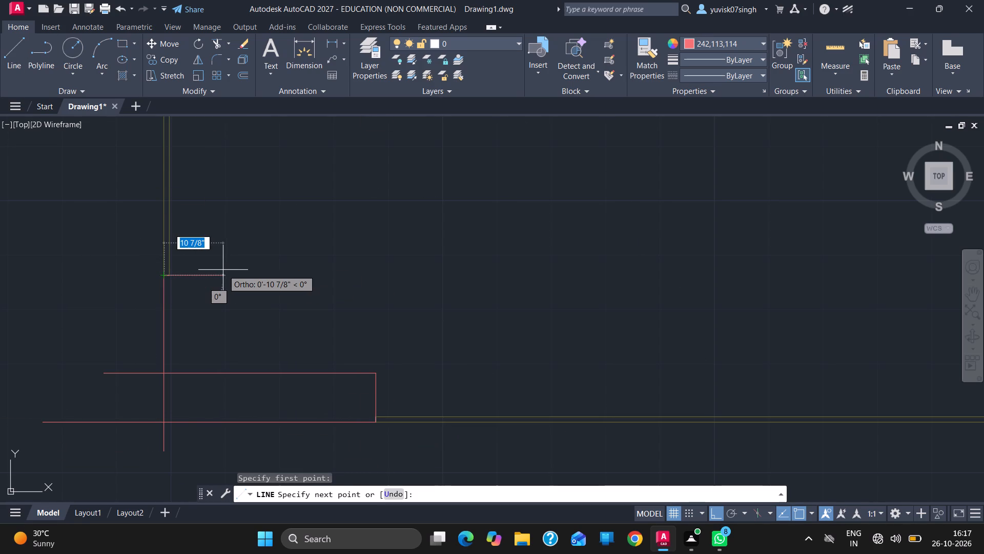
{"action": "key", "text": "9"}
{"action": "key", "text": "Return"}
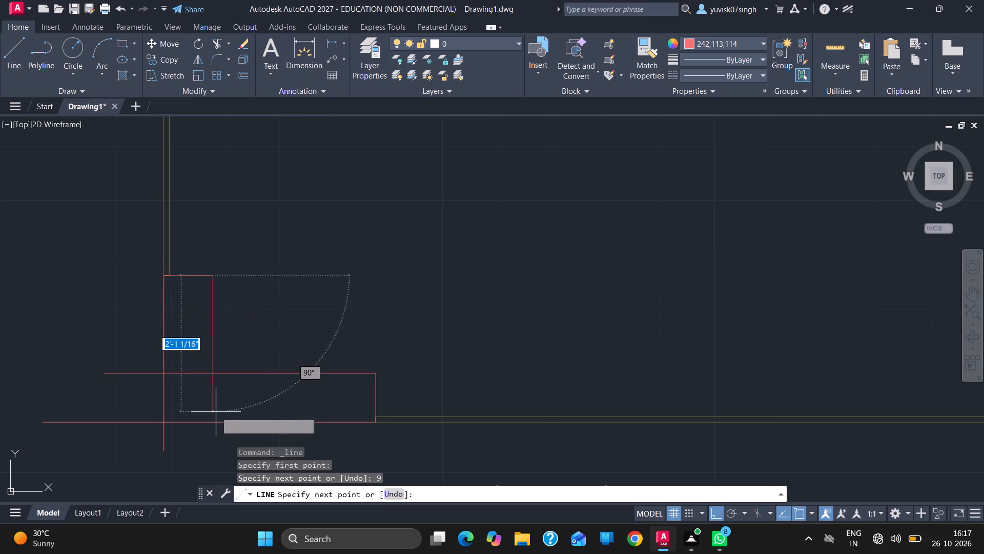
{"action": "left_click", "coordinate": [213, 444]}
{"action": "key", "text": "Escape"}
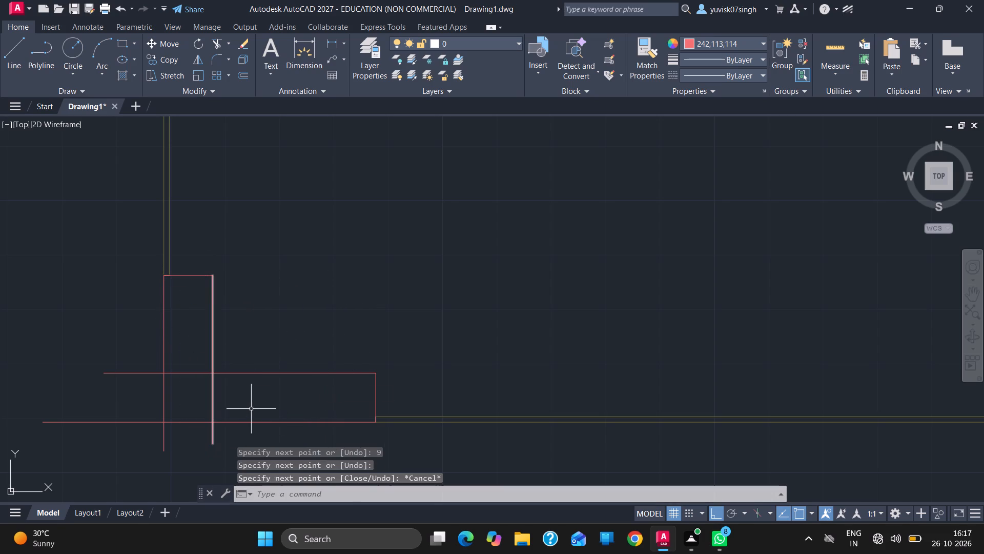
Trim the crossing and overhanging line ends to leave a clean L-shaped wall at the lower-left corner.
{"action": "type", "text": "TR"}
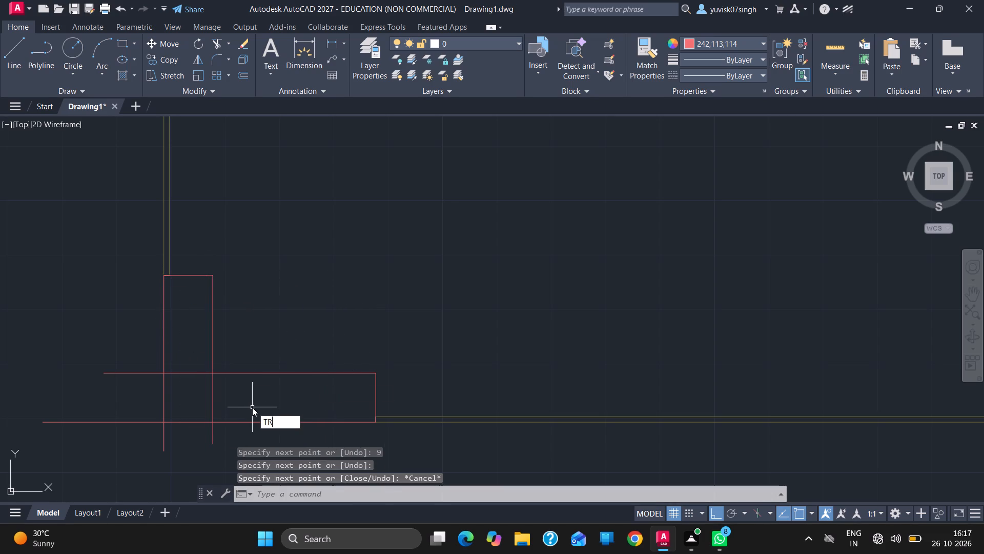
{"action": "key", "text": "Return"}
{"action": "left_click_drag", "start_coordinate": [252, 407], "coordinate": [214, 404]}
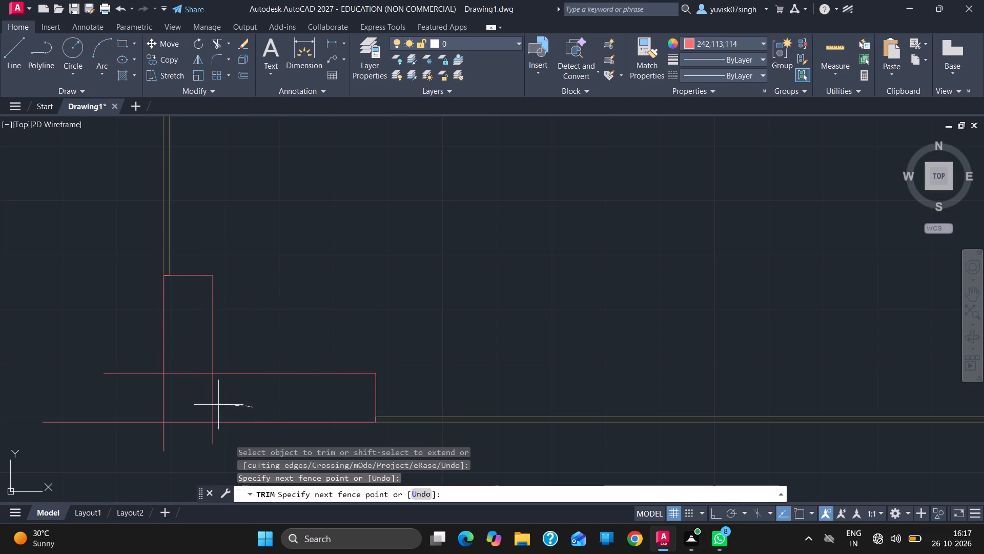
{"action": "left_click_drag", "start_coordinate": [214, 404], "coordinate": [195, 364]}
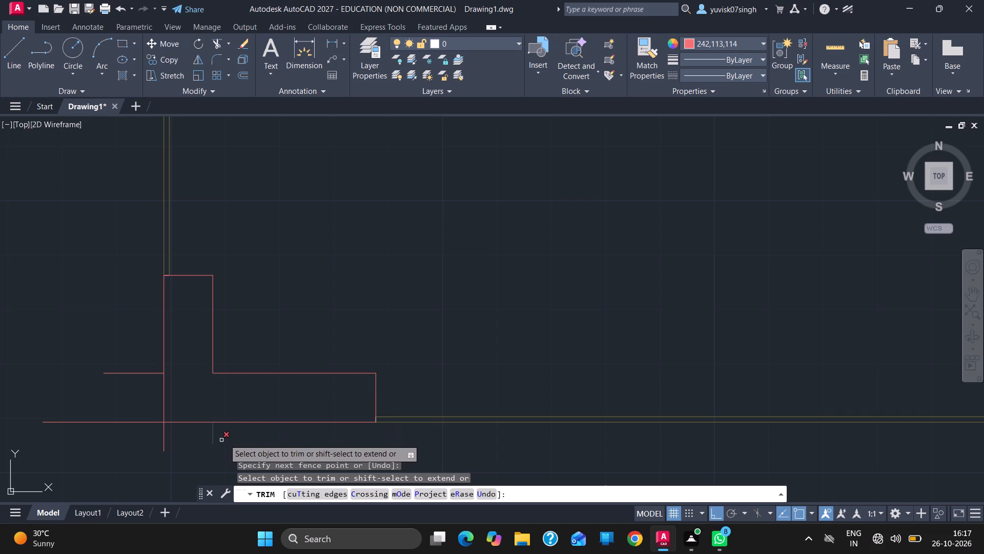
{"action": "left_click_drag", "start_coordinate": [226, 439], "coordinate": [140, 357]}
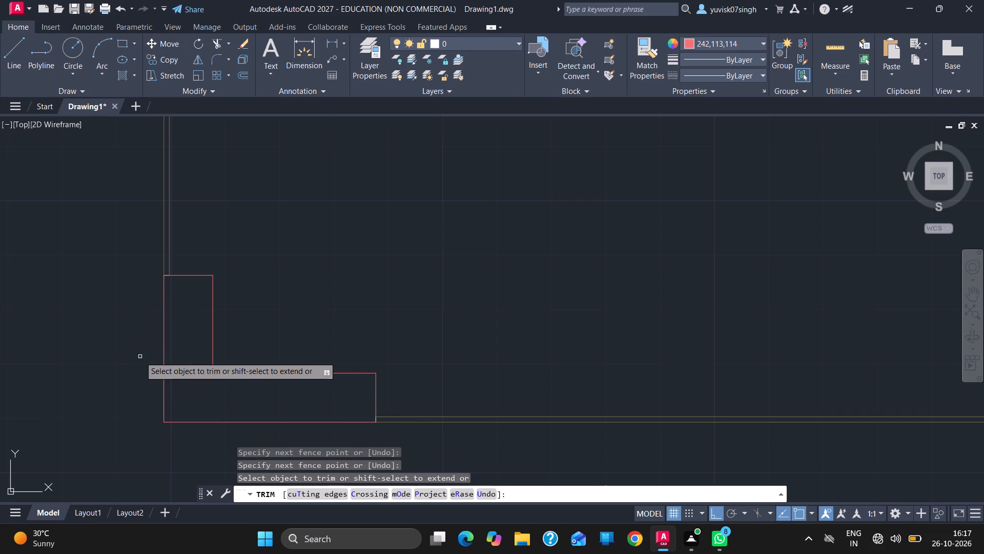
Set the current drawing colour to ByLayer for new lines.
{"action": "scroll", "coordinate": [498, 311], "scroll_direction": "down", "scroll_amount": 3, "text": "ctrl"}
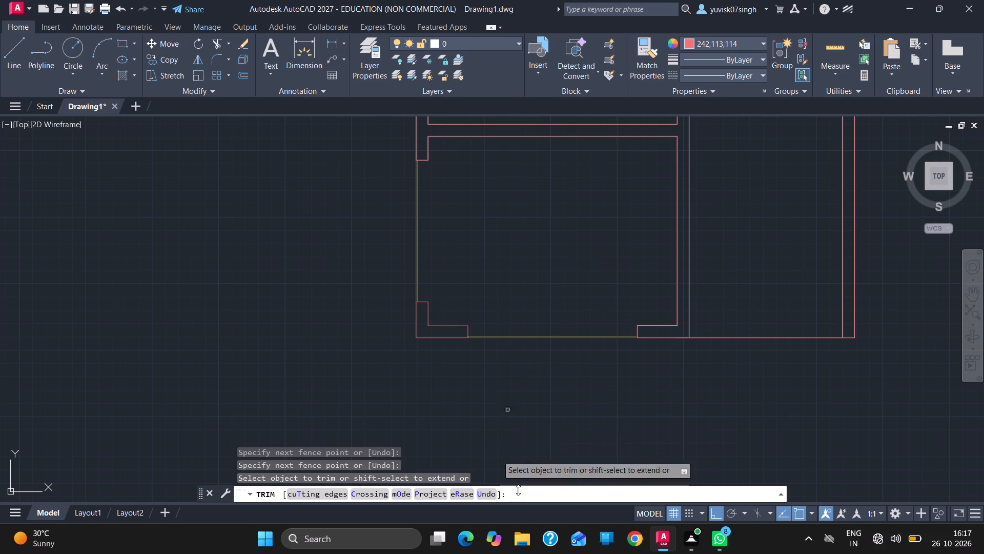
{"action": "scroll", "coordinate": [617, 427], "scroll_direction": "down", "scroll_amount": 3, "text": "ctrl"}
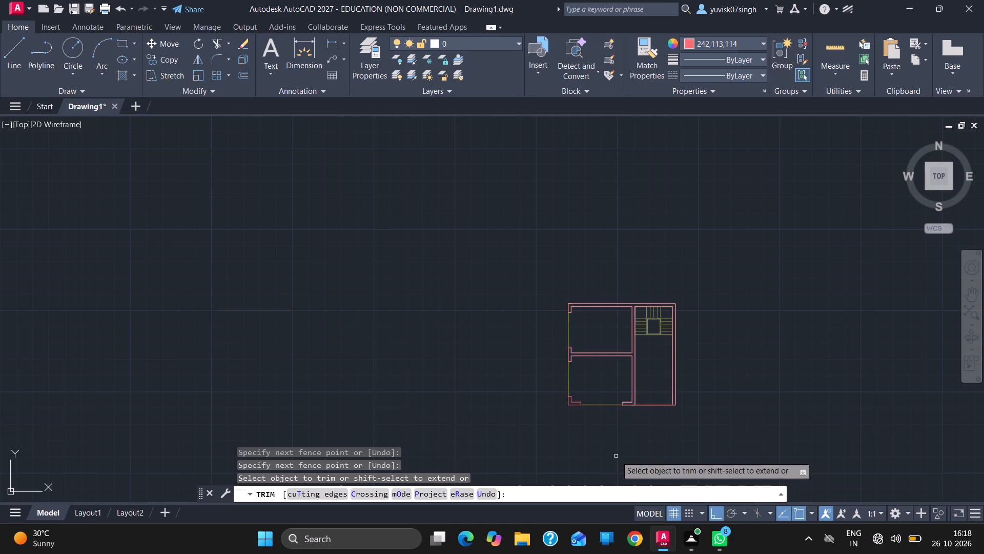
{"action": "scroll", "coordinate": [616, 456], "scroll_direction": "up", "scroll_amount": 4, "text": "ctrl"}
{"action": "scroll", "coordinate": [616, 456], "scroll_direction": "down", "scroll_amount": 3, "text": "ctrl"}
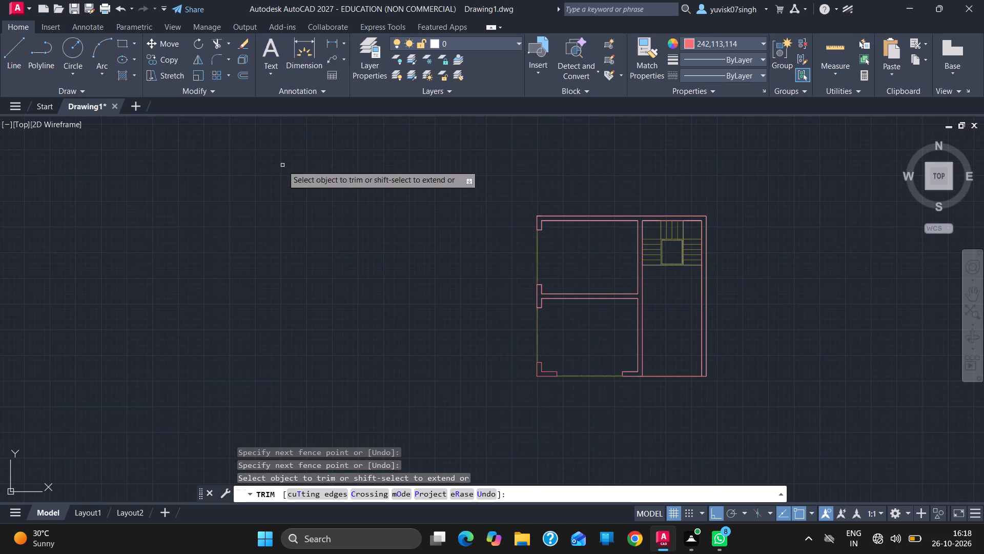
{"action": "left_click", "coordinate": [13, 40]}
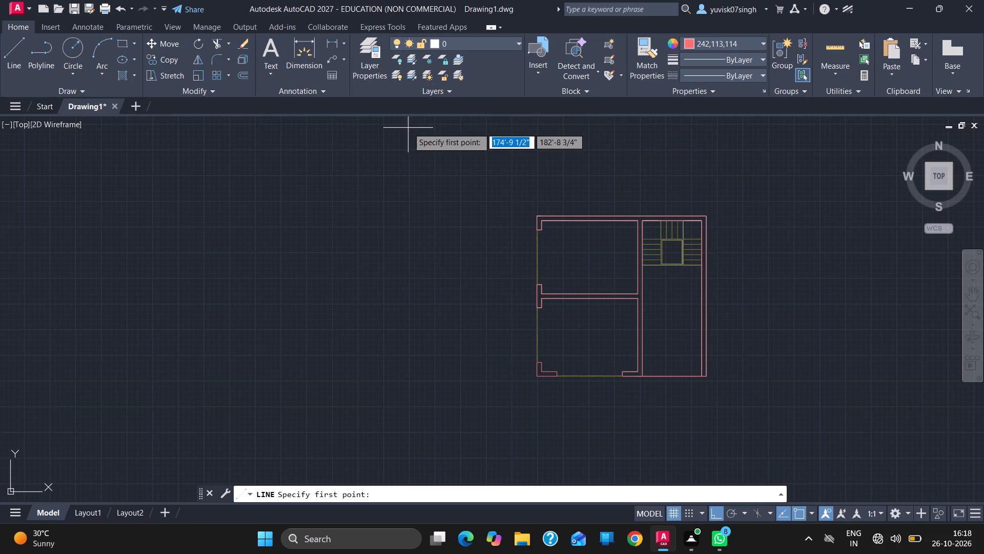
{"action": "left_click", "coordinate": [707, 44]}
{"action": "left_click", "coordinate": [698, 57]}
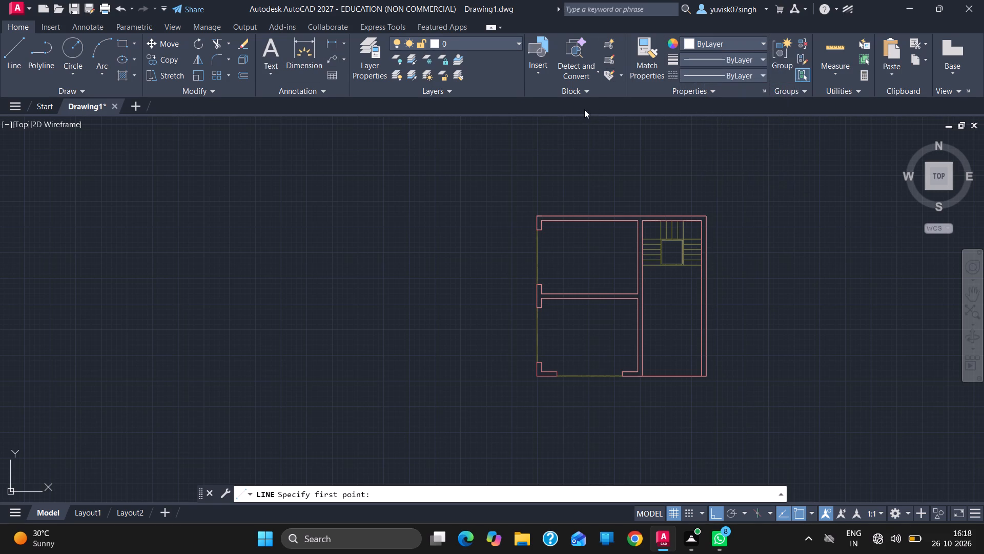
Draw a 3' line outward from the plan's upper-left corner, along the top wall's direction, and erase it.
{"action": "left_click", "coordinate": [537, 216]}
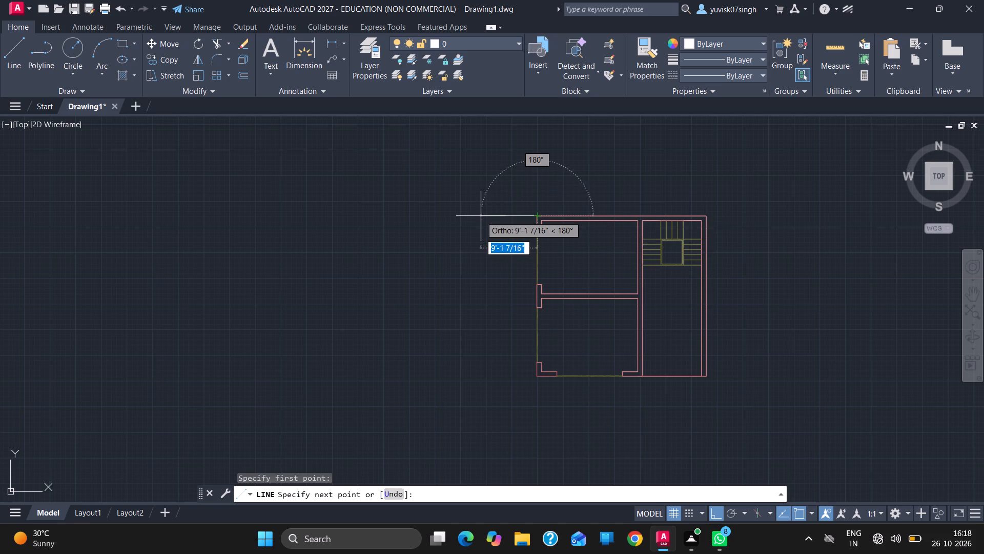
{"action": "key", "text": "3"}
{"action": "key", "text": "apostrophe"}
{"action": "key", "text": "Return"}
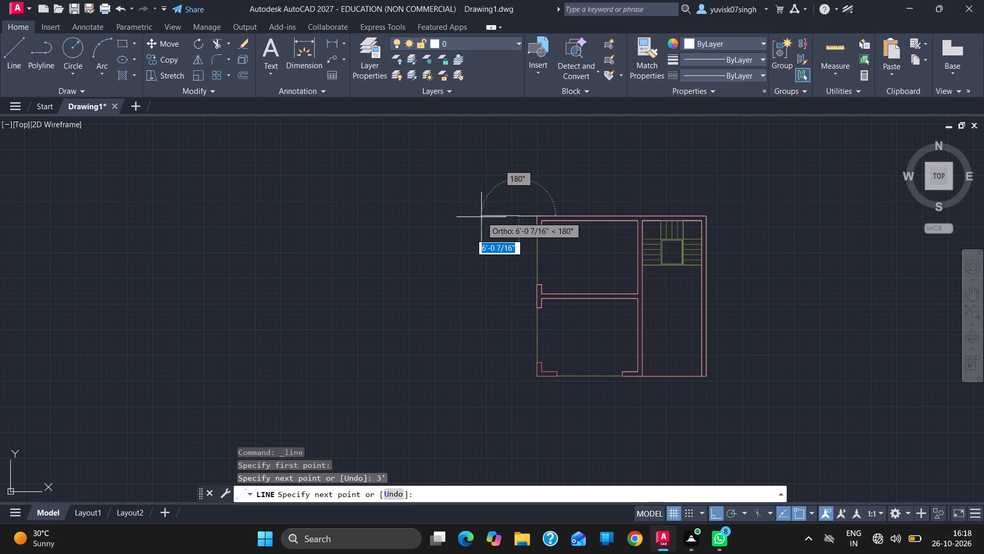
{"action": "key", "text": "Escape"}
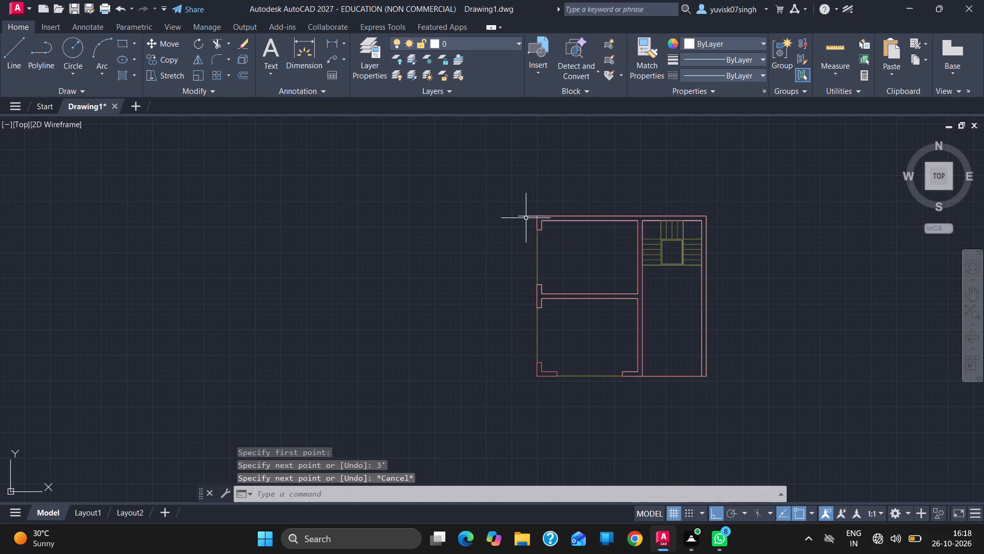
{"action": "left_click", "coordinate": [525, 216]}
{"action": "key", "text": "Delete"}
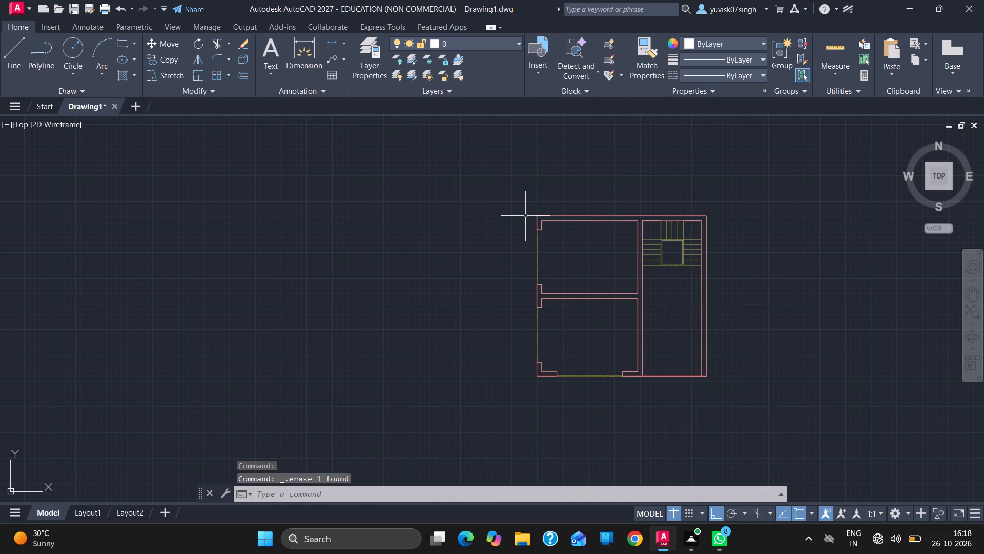
From the plan's outer upper-left corner, draw a line 4.5" down the wall and 3' outward, away from the plan.
{"action": "scroll", "coordinate": [555, 217], "scroll_direction": "up", "scroll_amount": 3, "text": "ctrl"}
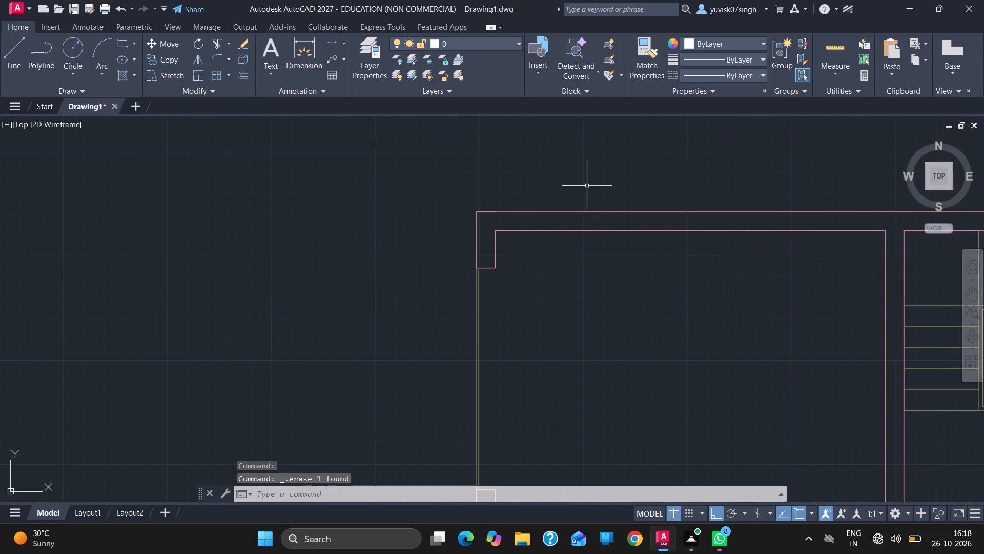
{"action": "left_click", "coordinate": [12, 41]}
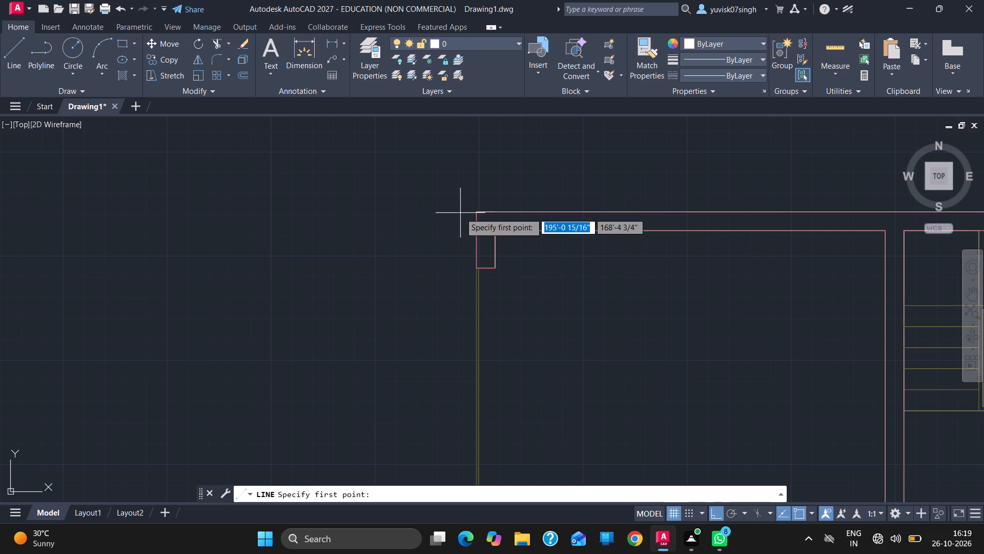
{"action": "left_click", "coordinate": [479, 211]}
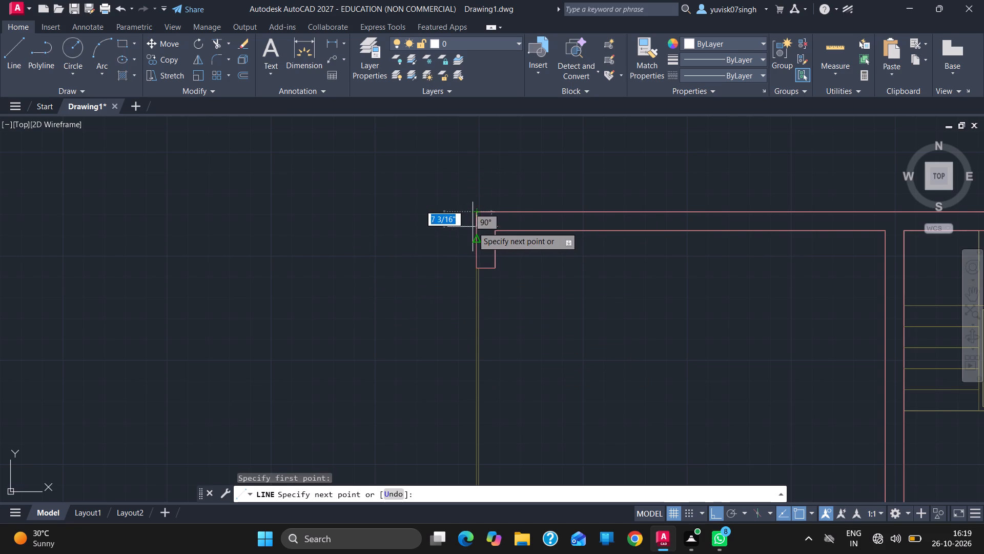
{"action": "key", "text": "4"}
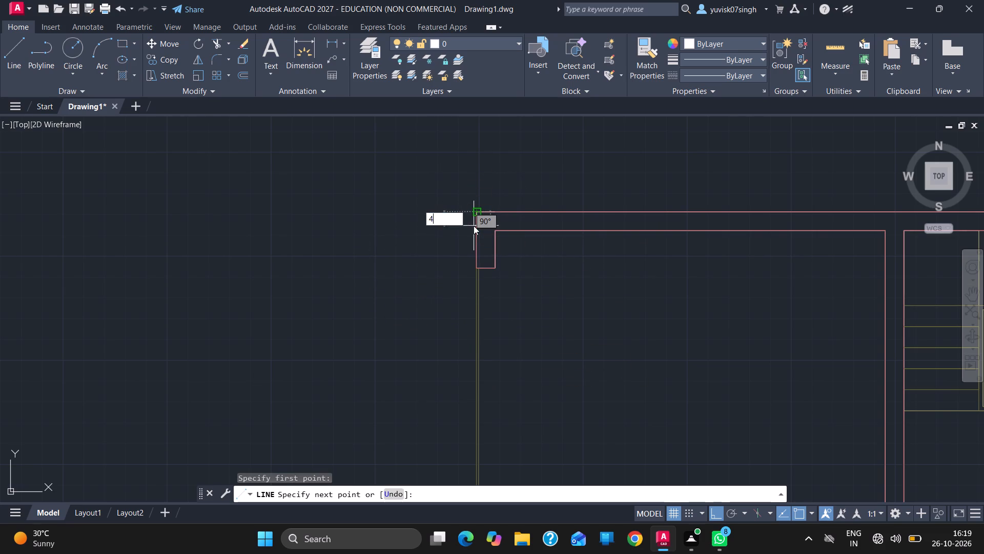
{"action": "key", "text": "apostrophe"}
{"action": "key", "text": "5"}
{"action": "key", "text": "Return"}
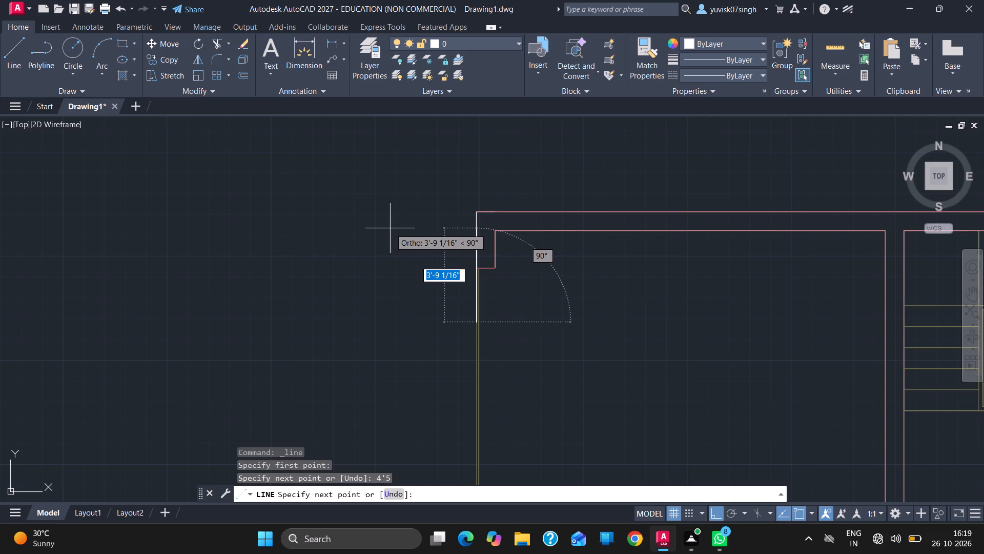
{"action": "key", "text": "ctrl+z"}
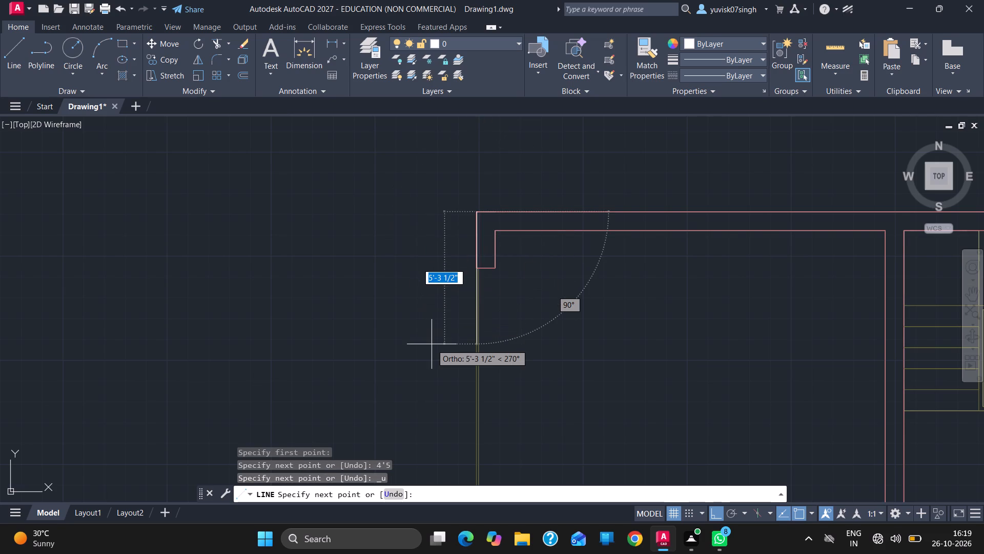
{"action": "key", "text": "4"}
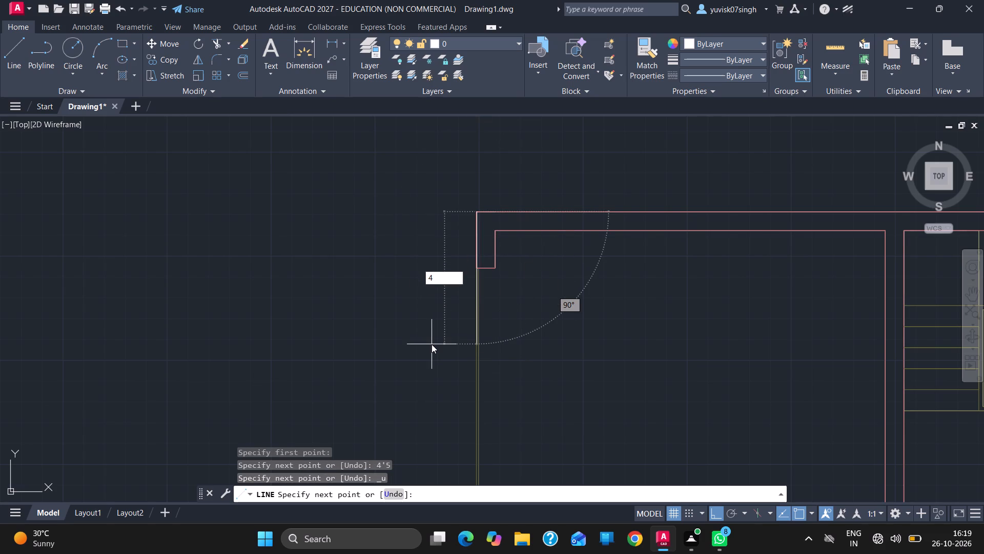
{"action": "type", "text": ".5"}
{"action": "key", "text": "Return"}
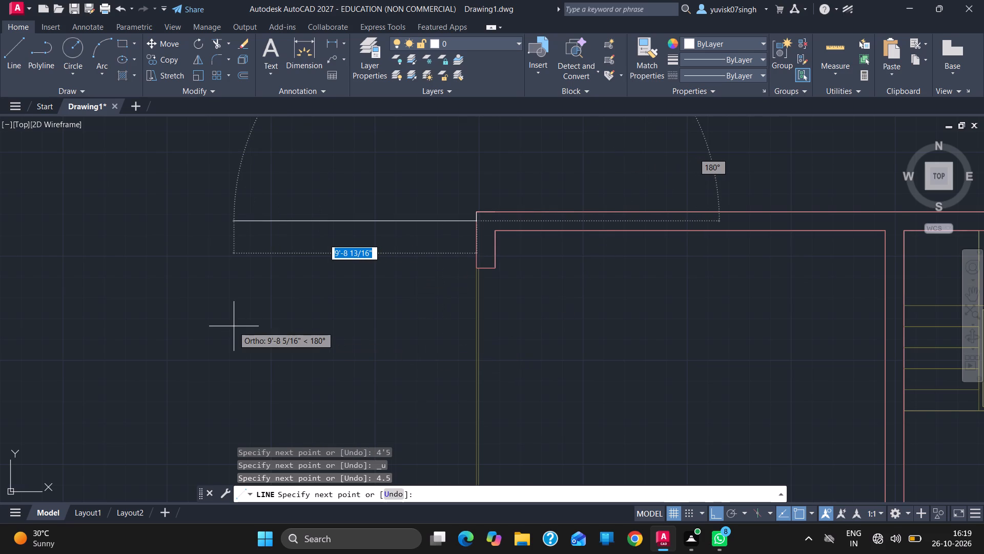
{"action": "type", "text": "3'"}
{"action": "key", "text": "Return"}
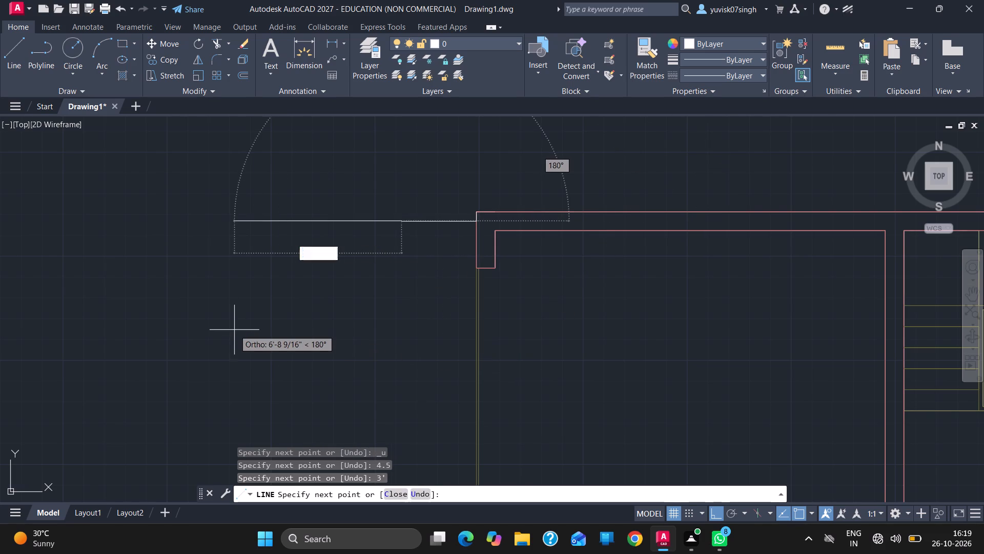
Continue the line 6'6" downward parallel to the left wall, with a 6" jog outward at its lower end.
{"action": "scroll", "coordinate": [255, 429], "scroll_direction": "down", "scroll_amount": 5, "text": "ctrl"}
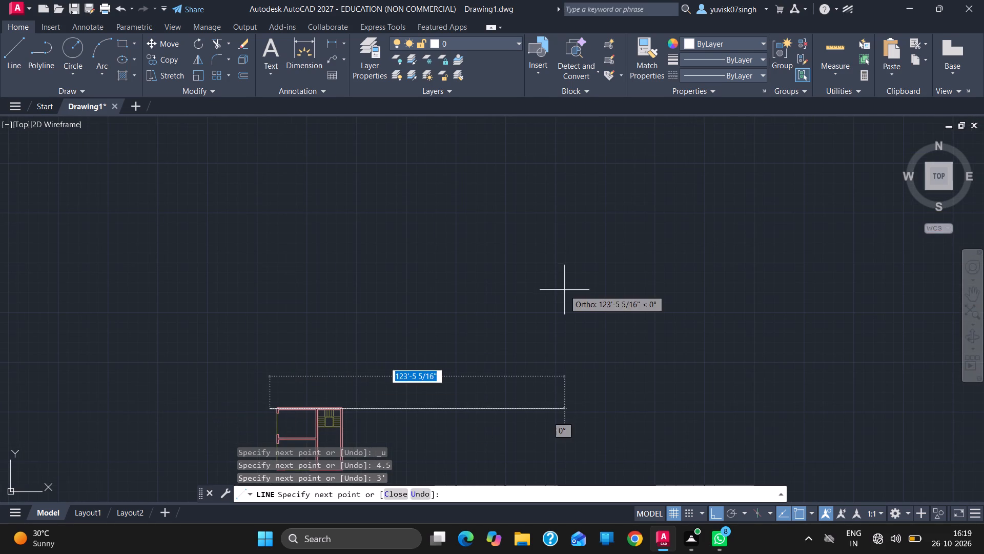
{"action": "left_click", "coordinate": [976, 295]}
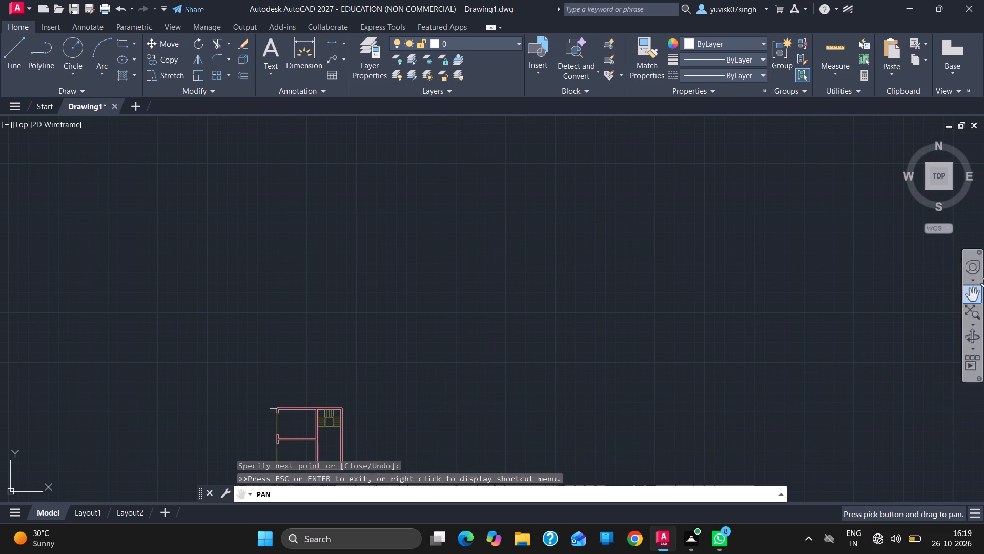
{"action": "left_click_drag", "start_coordinate": [407, 433], "coordinate": [507, 291]}
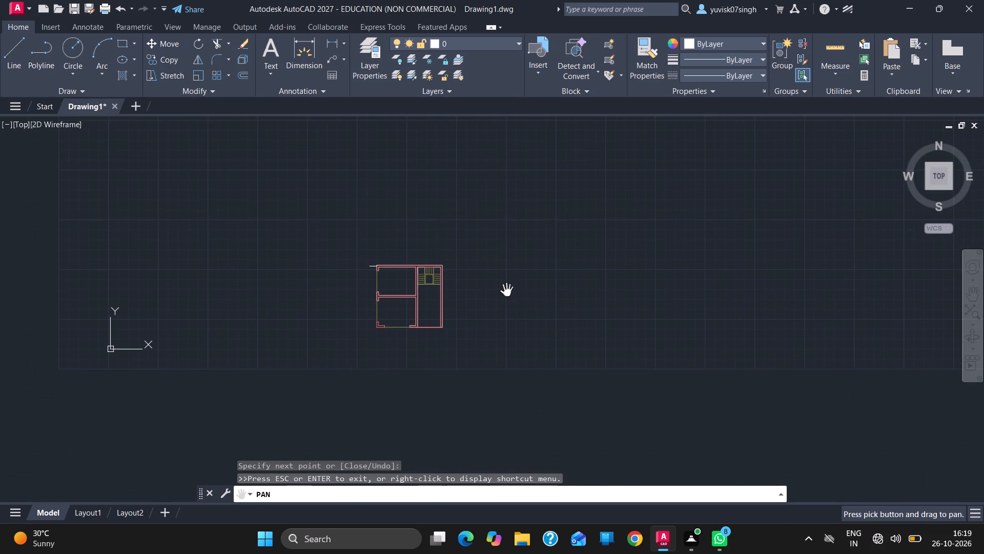
{"action": "scroll", "coordinate": [405, 314], "scroll_direction": "up", "scroll_amount": 3, "text": "ctrl"}
{"action": "left_click_drag", "start_coordinate": [351, 216], "coordinate": [516, 313]}
{"action": "scroll", "coordinate": [516, 313], "scroll_direction": "up", "scroll_amount": 2, "text": "ctrl"}
{"action": "left_click_drag", "start_coordinate": [448, 275], "coordinate": [563, 314]}
{"action": "key", "text": "grave"}
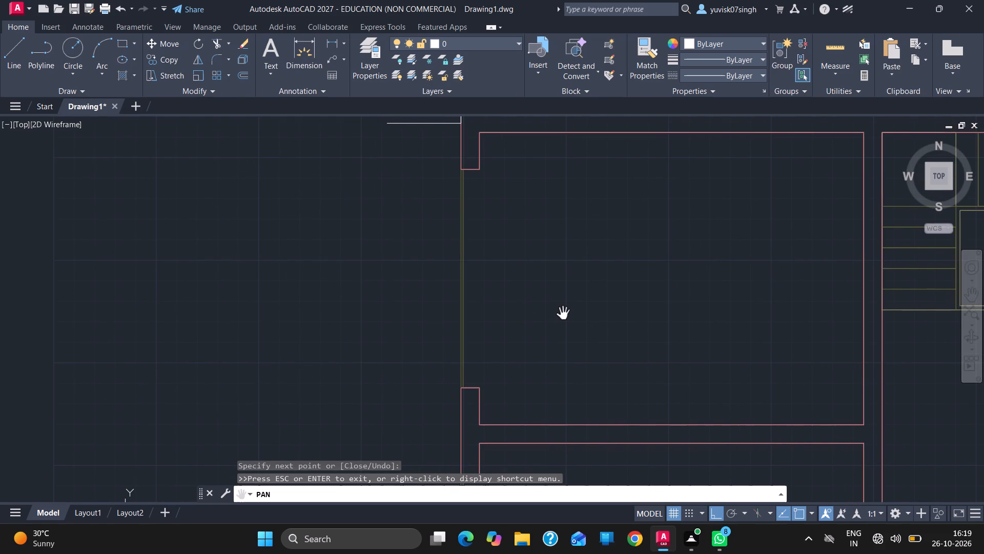
{"action": "key", "text": "Escape"}
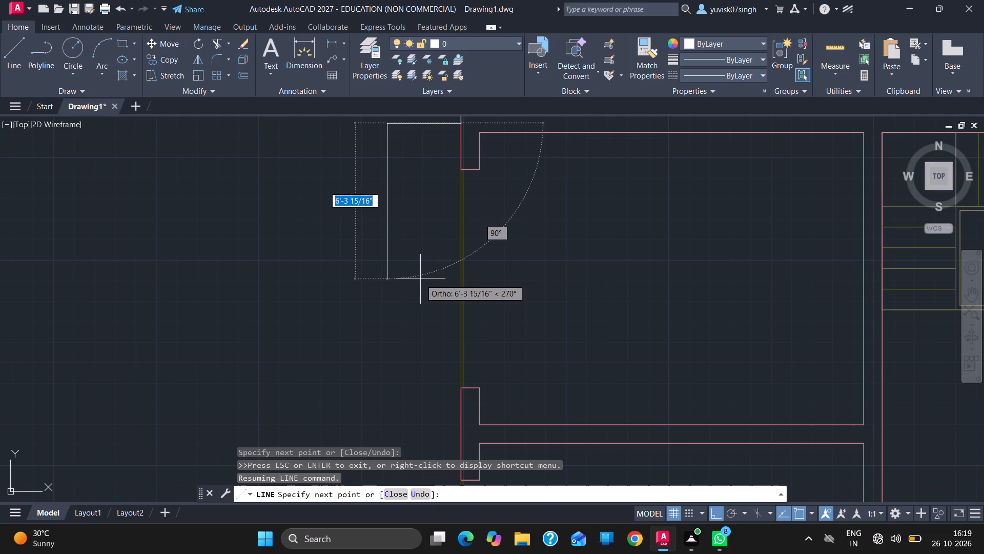
{"action": "key", "text": "6"}
{"action": "type", "text": "'6"}
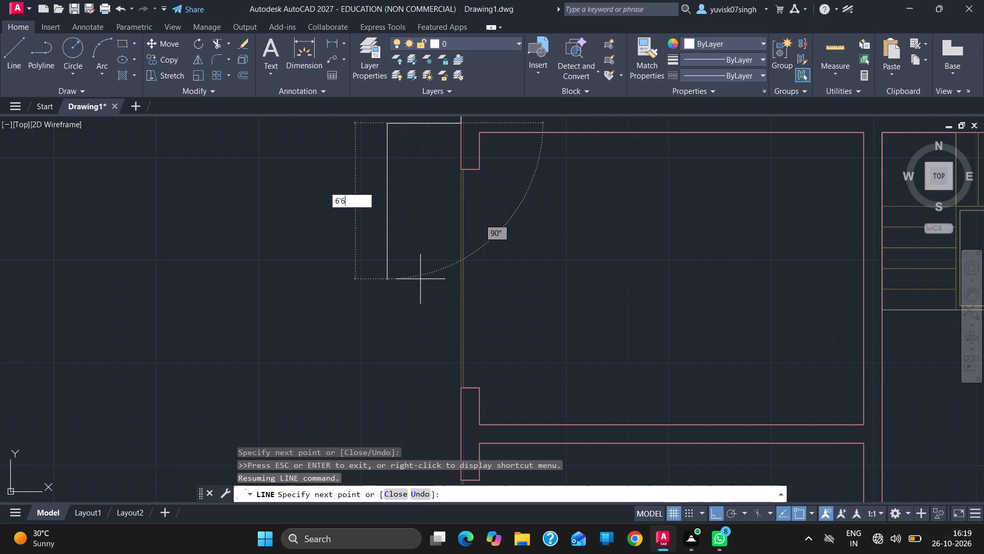
{"action": "key", "text": "Return"}
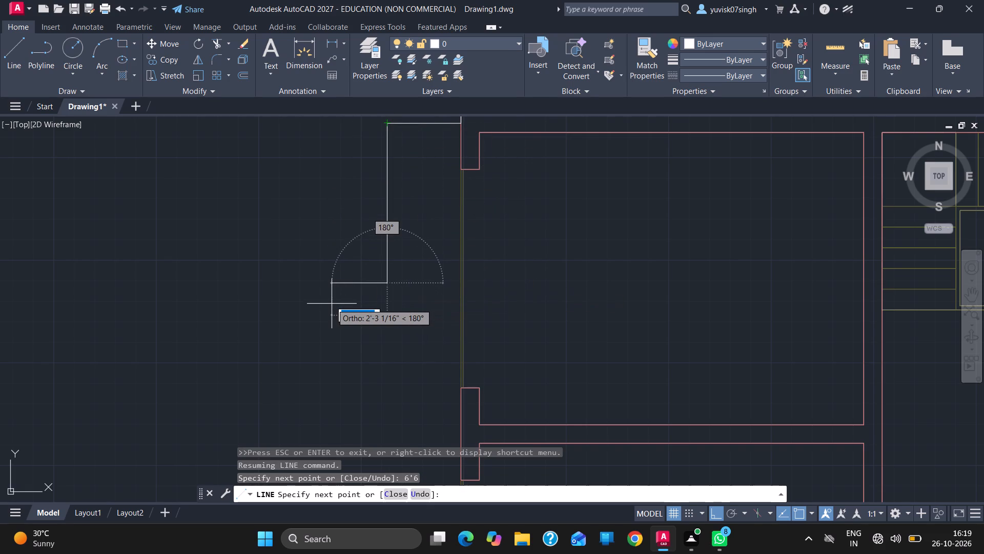
{"action": "key", "text": "6"}
{"action": "key", "text": "Return"}
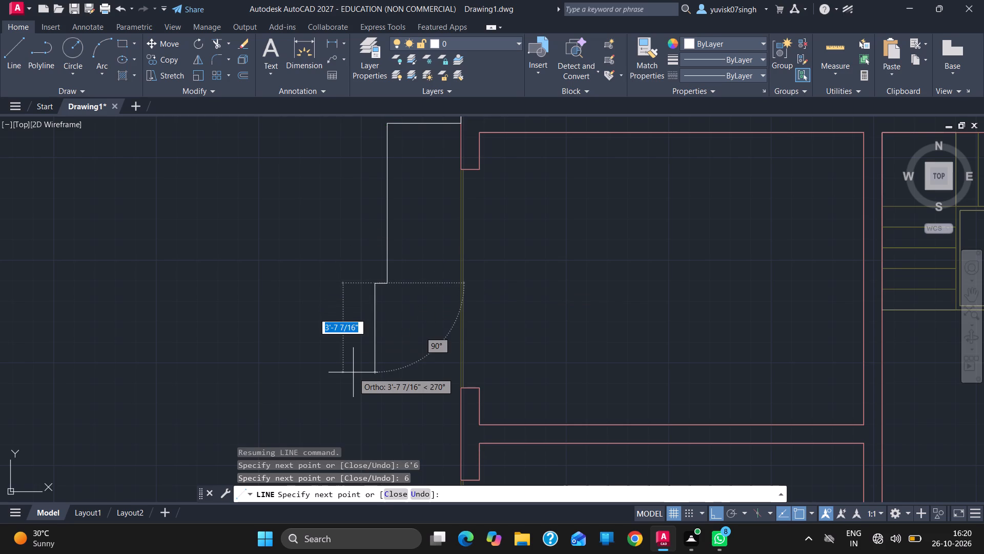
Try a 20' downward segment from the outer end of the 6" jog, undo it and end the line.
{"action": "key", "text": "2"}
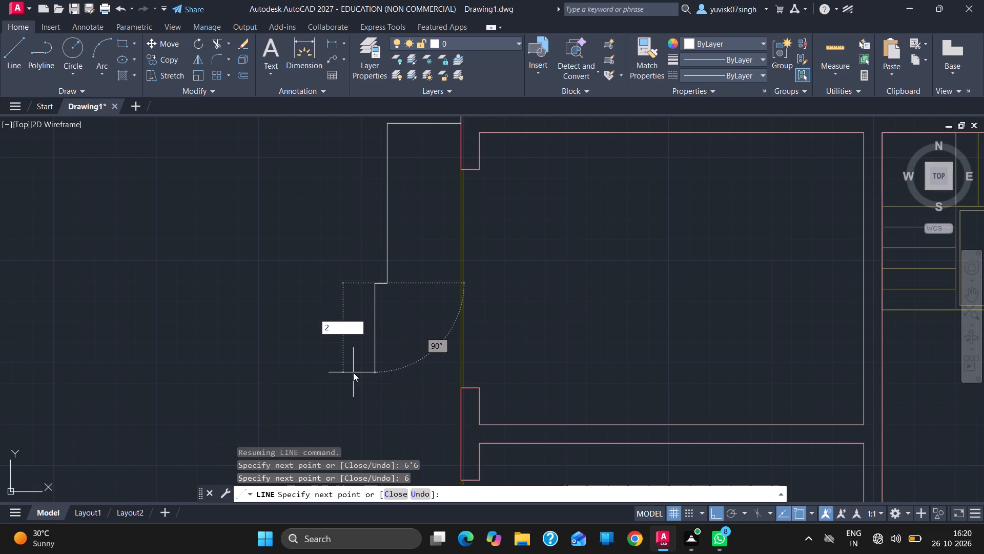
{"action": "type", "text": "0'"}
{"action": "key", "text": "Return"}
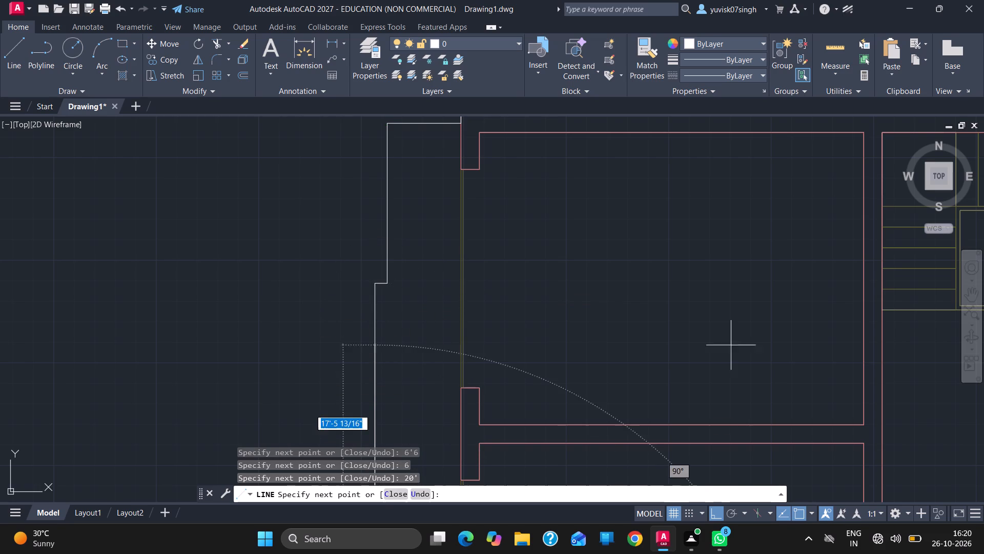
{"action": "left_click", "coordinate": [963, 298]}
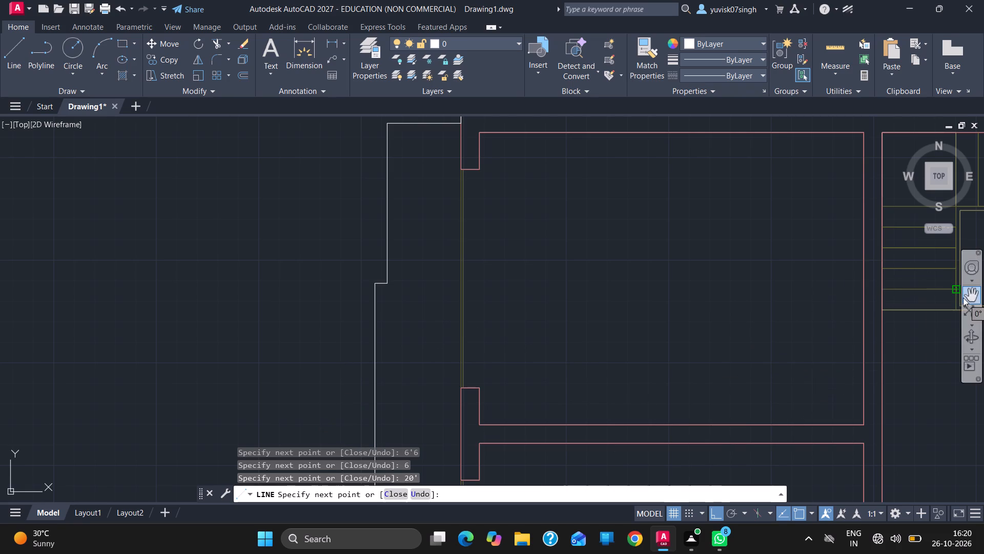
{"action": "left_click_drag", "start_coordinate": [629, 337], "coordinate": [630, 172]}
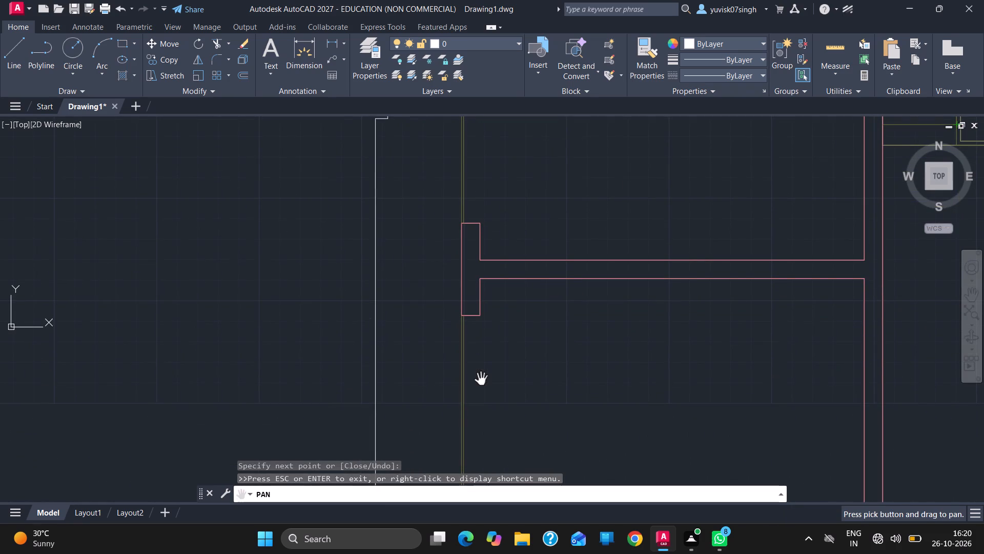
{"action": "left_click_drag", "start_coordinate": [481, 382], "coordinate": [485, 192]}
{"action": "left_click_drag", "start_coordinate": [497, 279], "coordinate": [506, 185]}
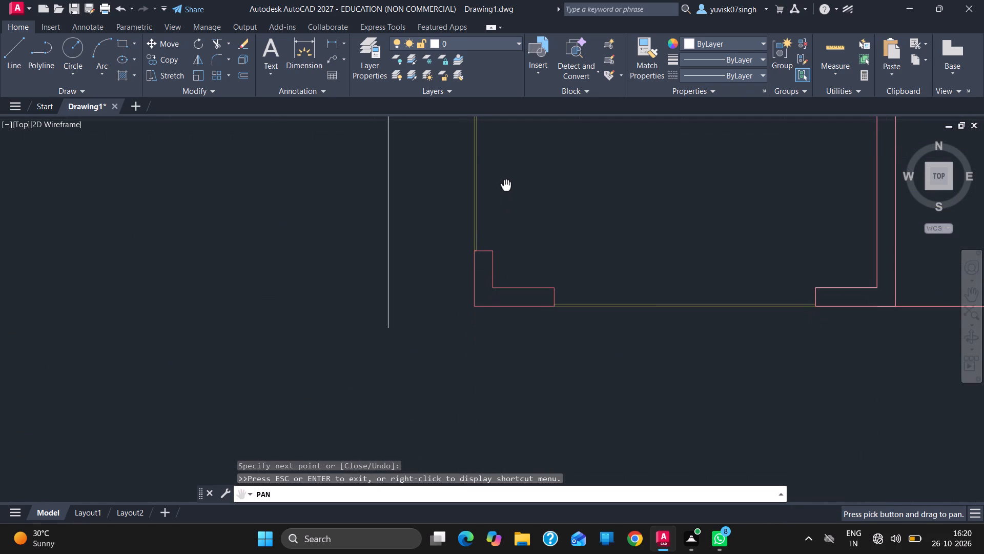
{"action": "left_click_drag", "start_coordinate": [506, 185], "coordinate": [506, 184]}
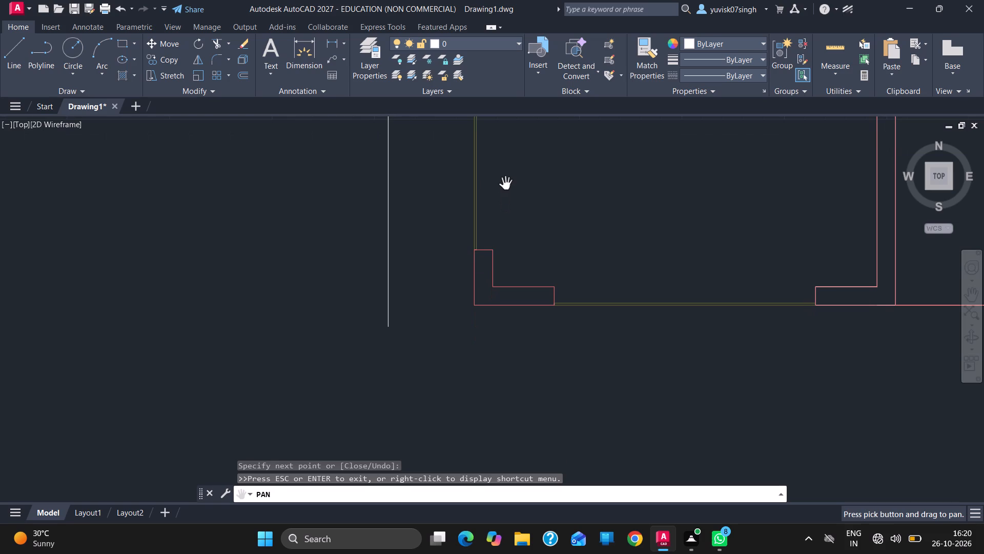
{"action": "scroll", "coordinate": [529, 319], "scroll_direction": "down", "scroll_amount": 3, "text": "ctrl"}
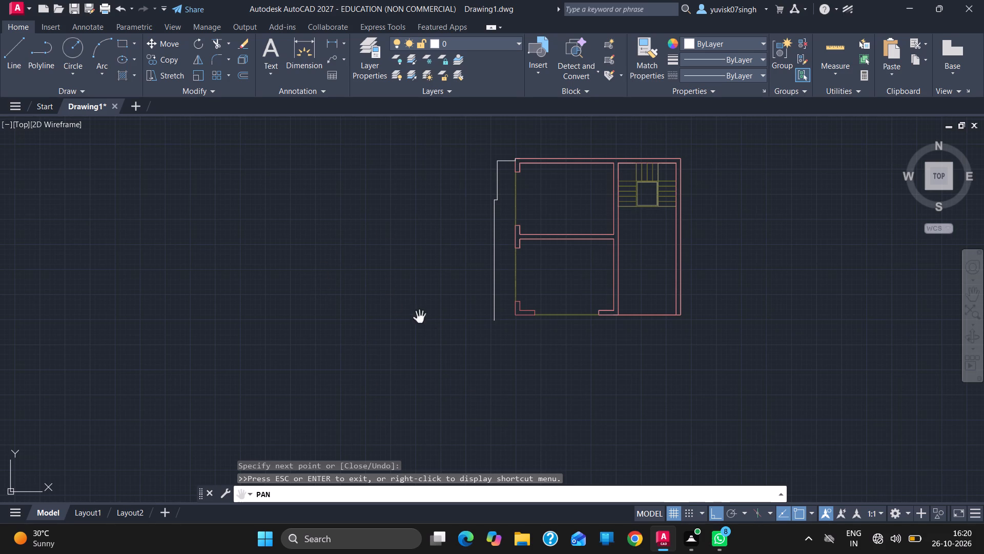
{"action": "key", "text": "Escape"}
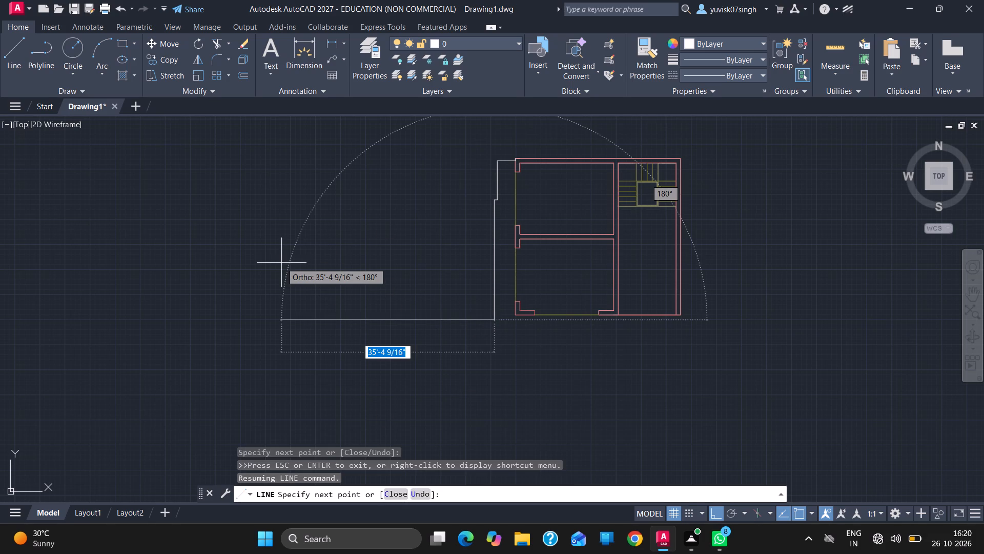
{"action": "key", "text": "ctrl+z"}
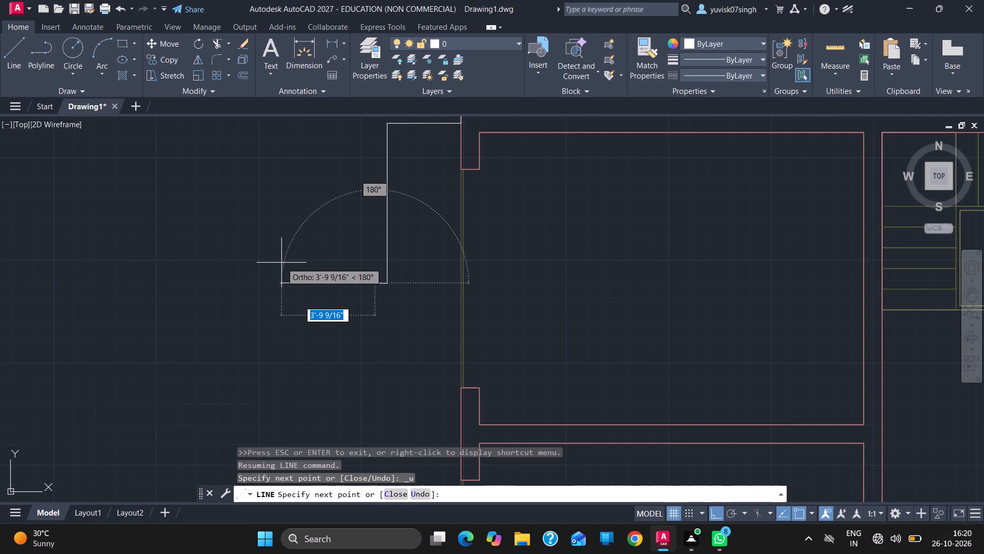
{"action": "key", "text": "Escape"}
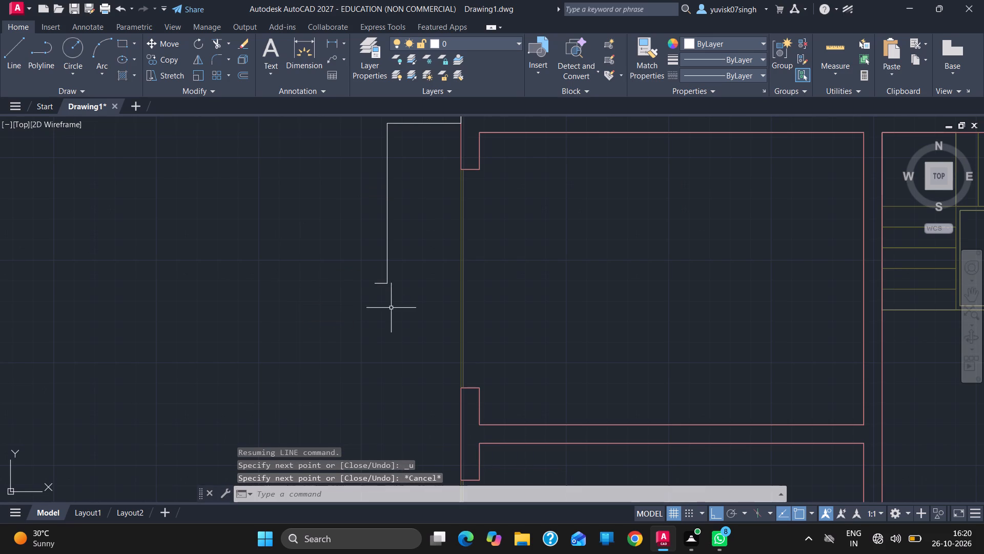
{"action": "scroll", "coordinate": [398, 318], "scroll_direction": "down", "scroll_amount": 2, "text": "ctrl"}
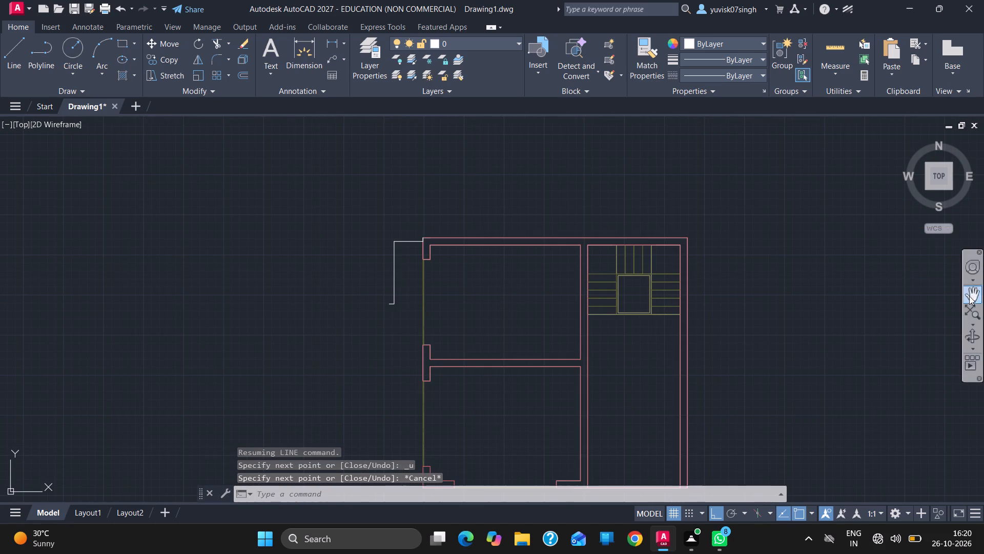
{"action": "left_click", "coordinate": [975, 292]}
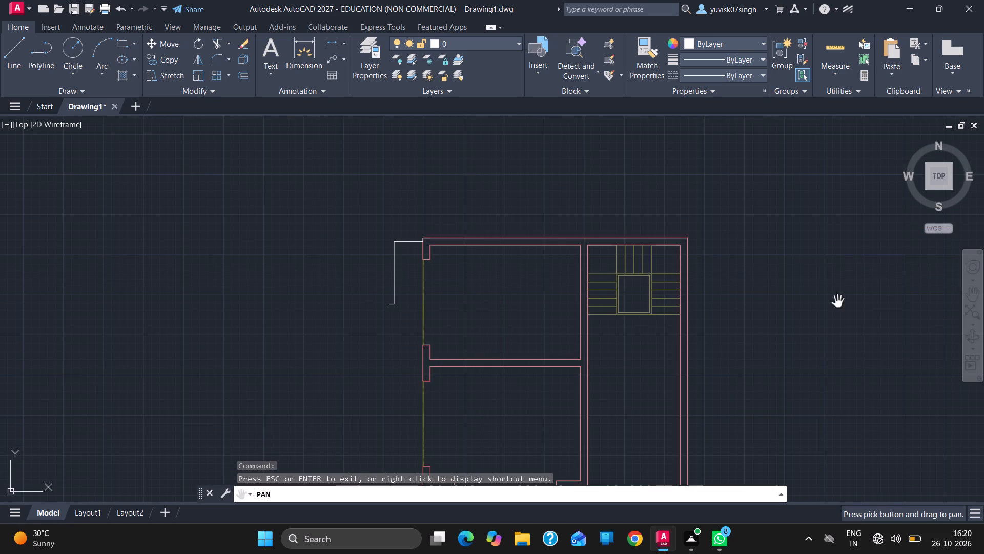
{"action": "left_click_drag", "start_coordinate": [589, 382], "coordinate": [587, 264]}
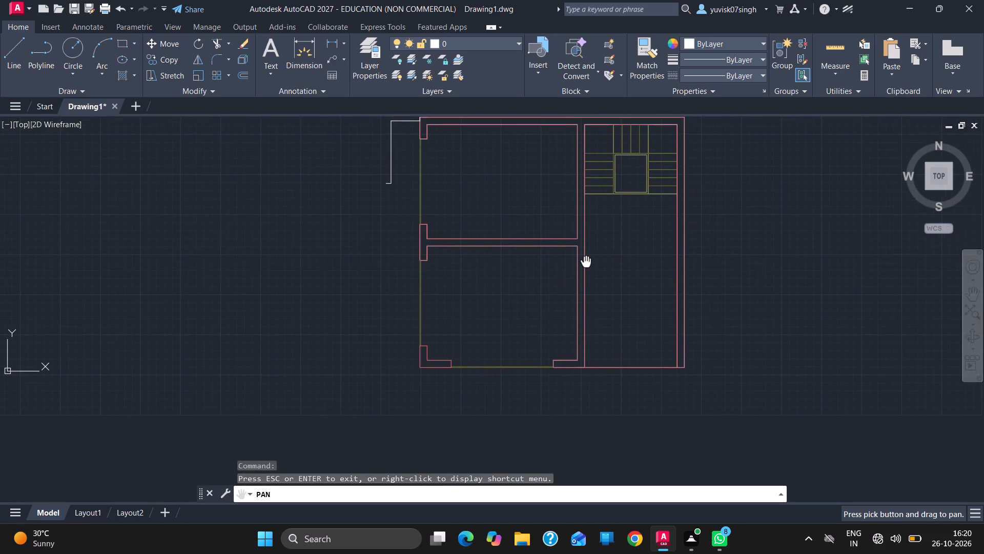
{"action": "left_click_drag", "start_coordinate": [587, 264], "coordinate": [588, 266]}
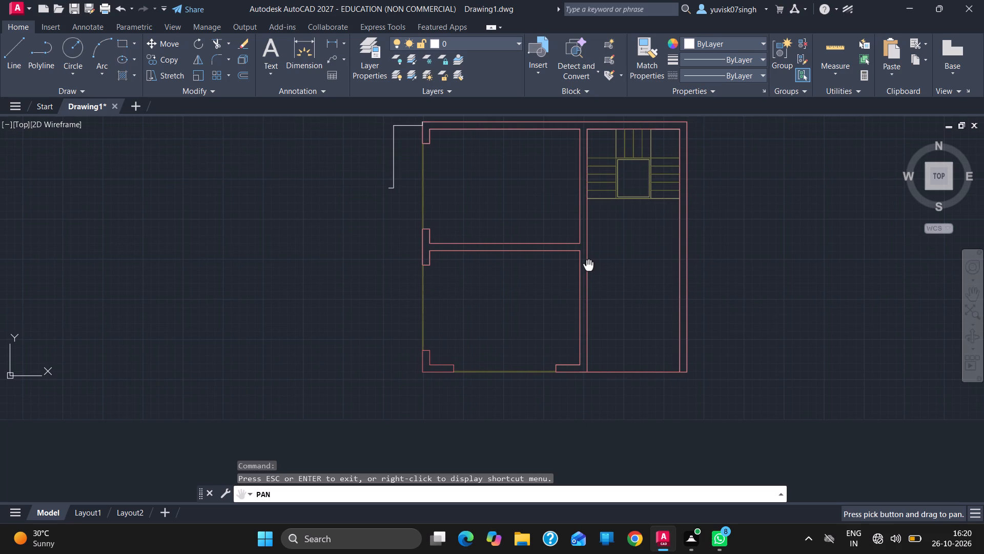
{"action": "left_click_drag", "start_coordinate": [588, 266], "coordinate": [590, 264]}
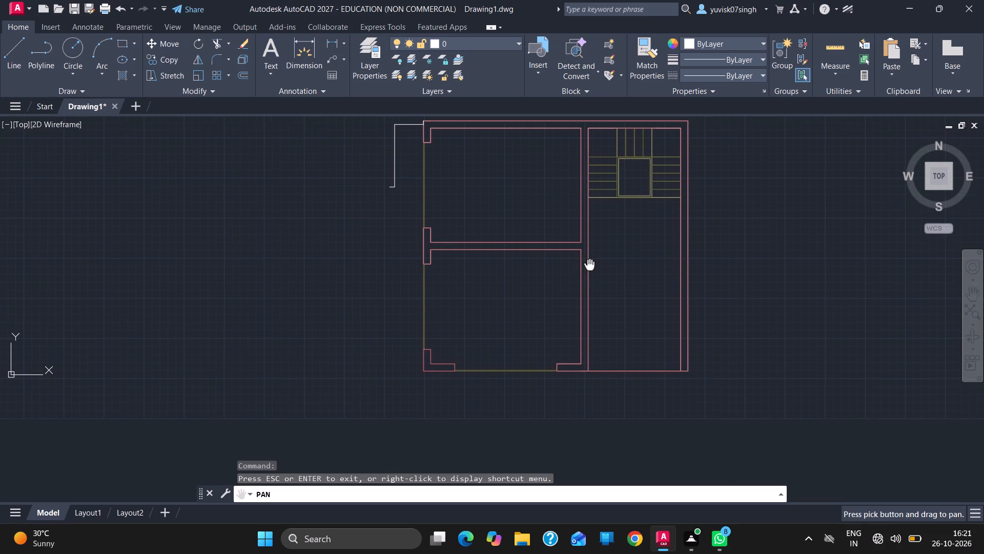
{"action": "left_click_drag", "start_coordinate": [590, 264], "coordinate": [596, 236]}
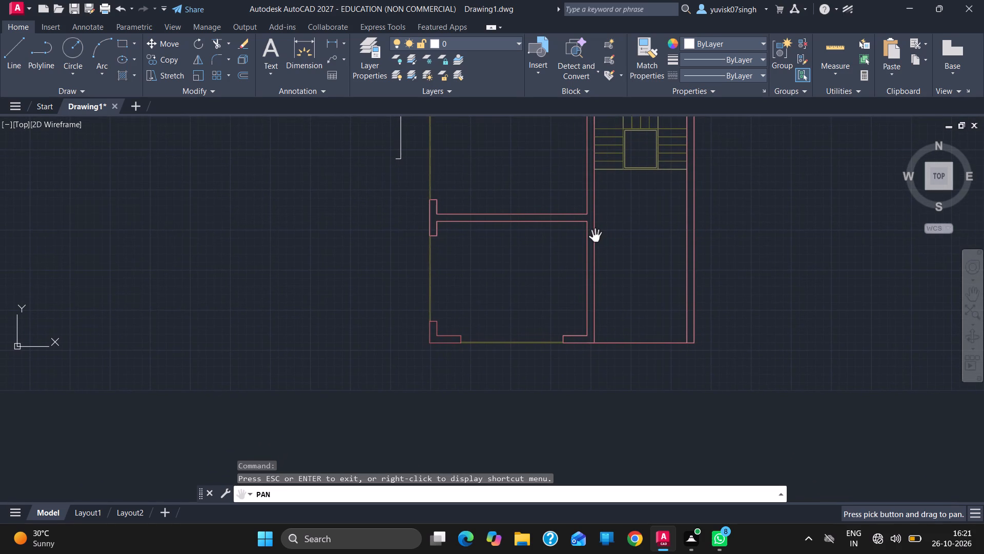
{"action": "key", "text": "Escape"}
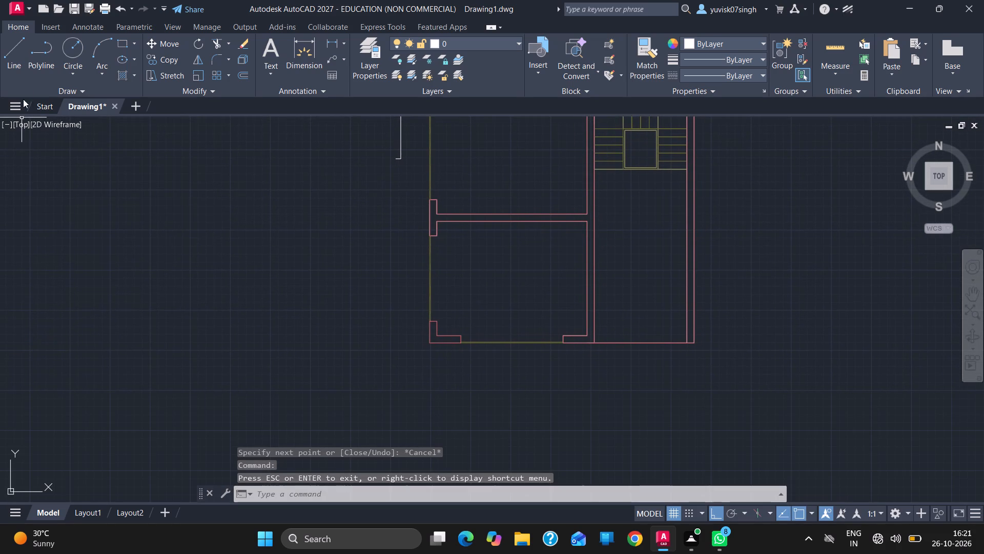
From the plan's outer lower-left corner, draw a 3' line outward and back, a 3' line down, and a 3' line outward parallel to the first.
{"action": "left_click", "coordinate": [11, 65]}
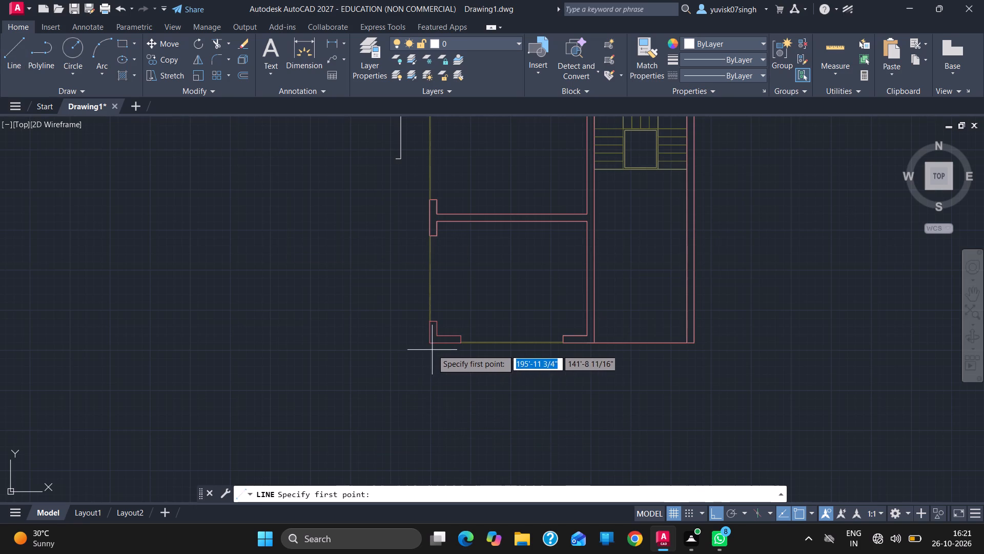
{"action": "left_click_drag", "start_coordinate": [430, 343], "coordinate": [381, 349]}
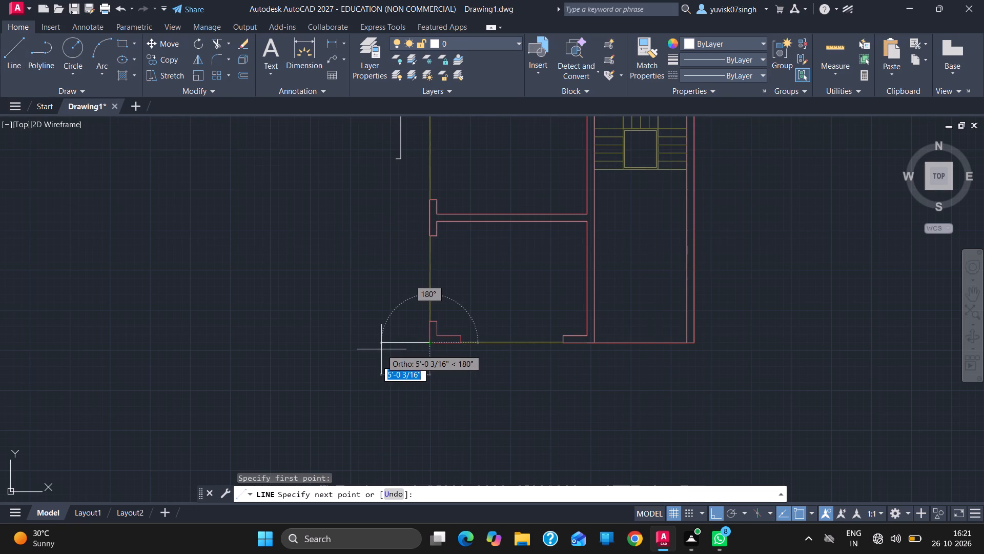
{"action": "key", "text": "3"}
{"action": "key", "text": "apostrophe"}
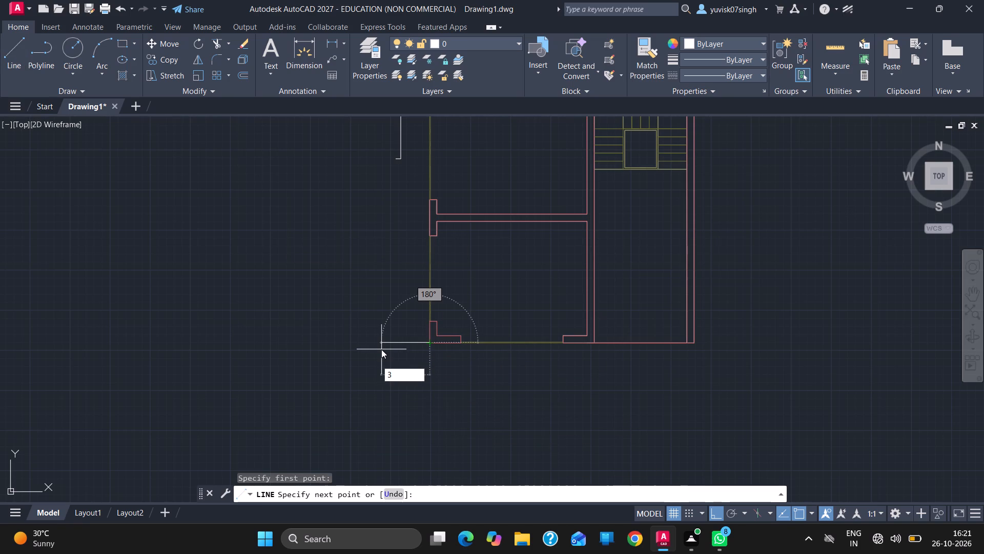
{"action": "key", "text": "Return"}
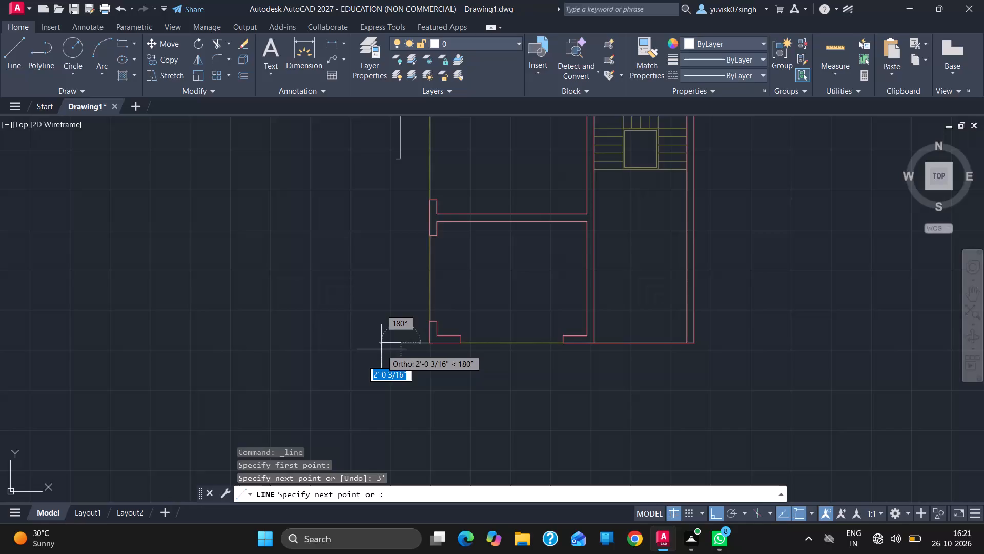
{"action": "left_click", "coordinate": [429, 346]}
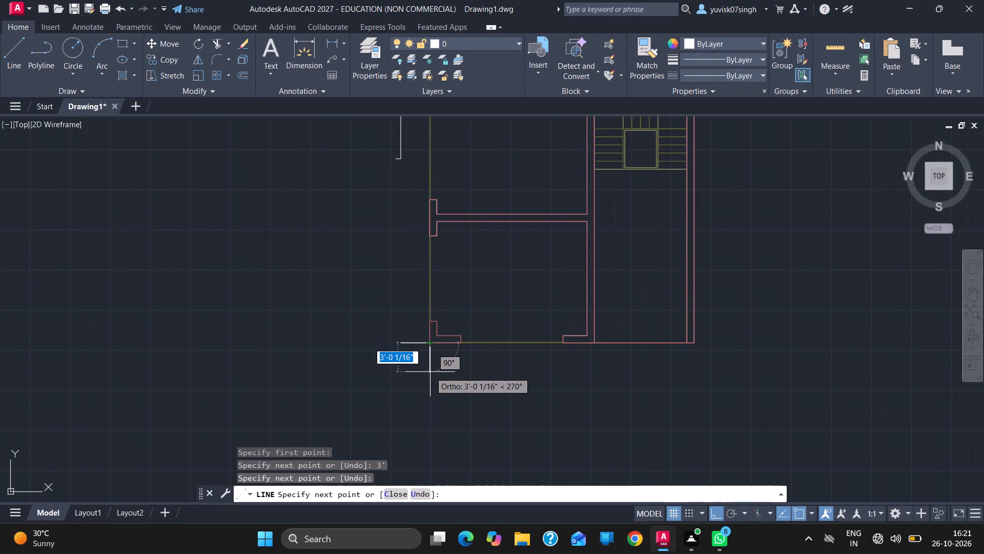
{"action": "key", "text": "3"}
{"action": "key", "text": "apostrophe"}
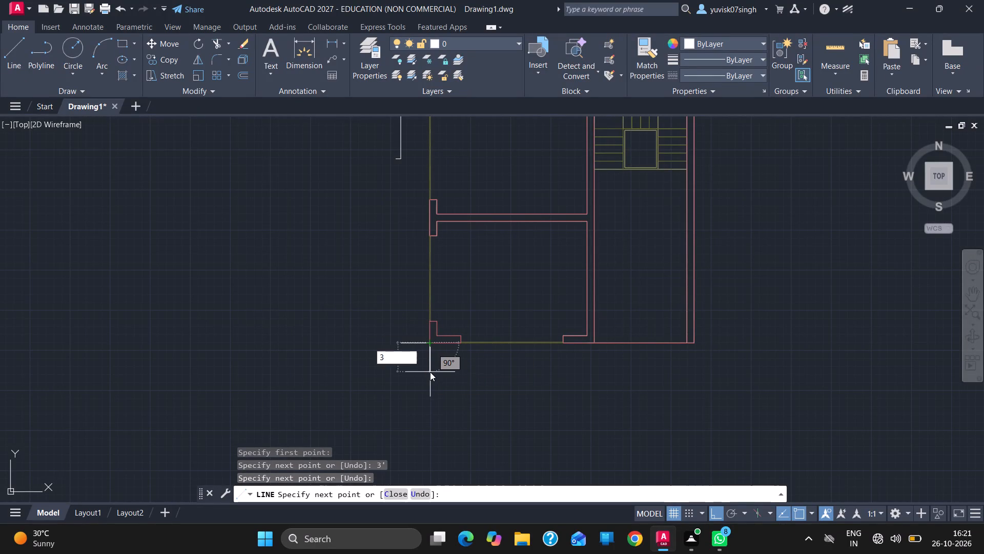
{"action": "key", "text": "Return"}
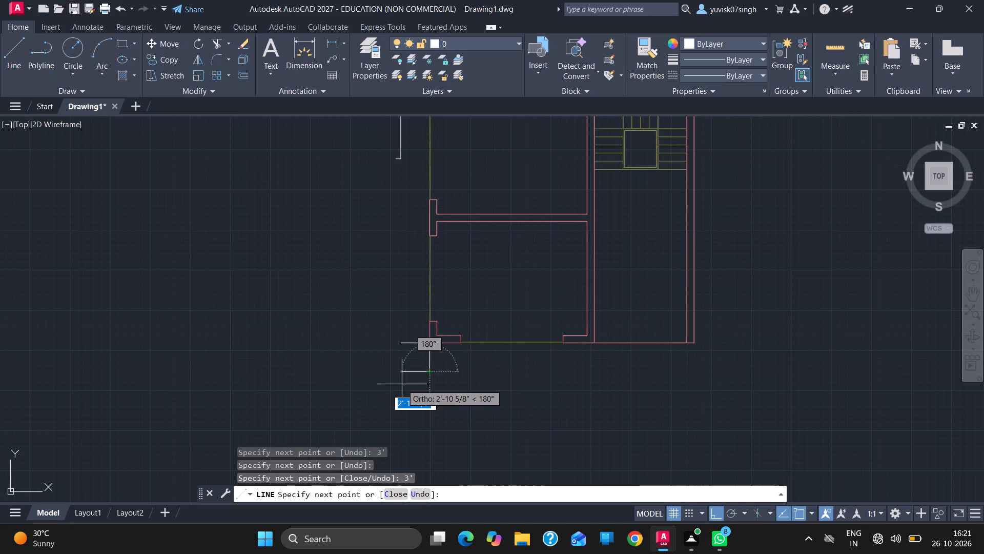
{"action": "key", "text": "3"}
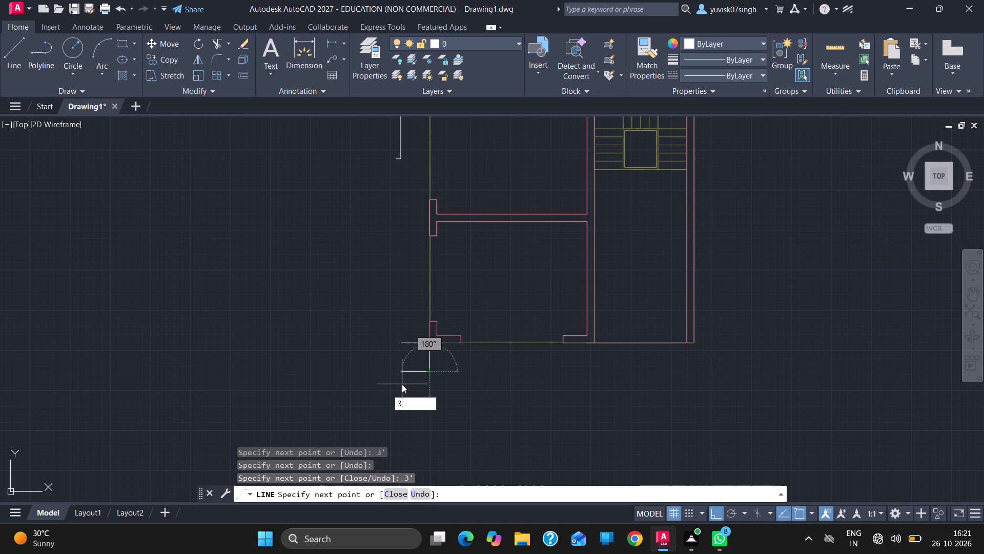
{"action": "key", "text": "apostrophe"}
{"action": "key", "text": "Return"}
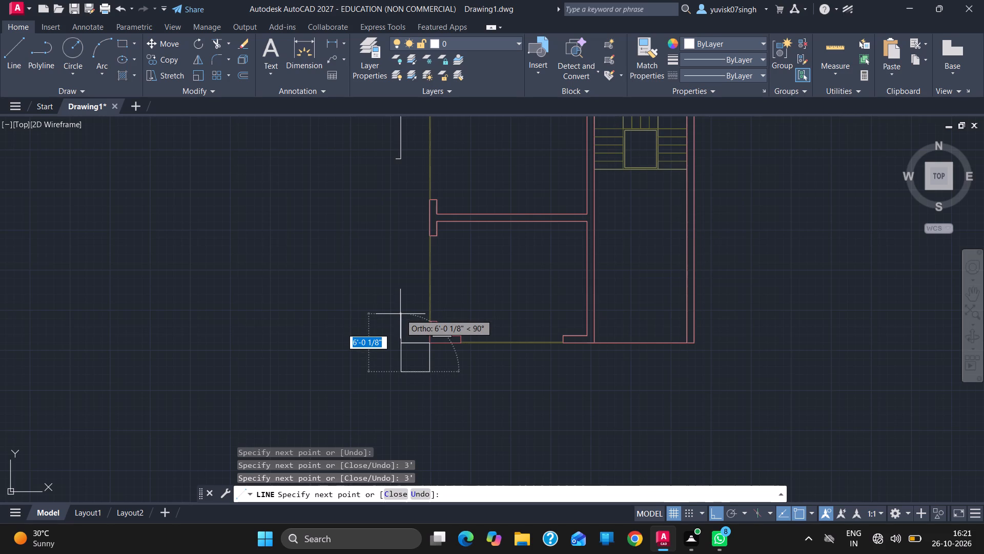
Continue the line 6'6" upward parallel to the left wall, 6" outward, and up to the outer end of the upper 6" jog.
{"action": "key", "text": "6"}
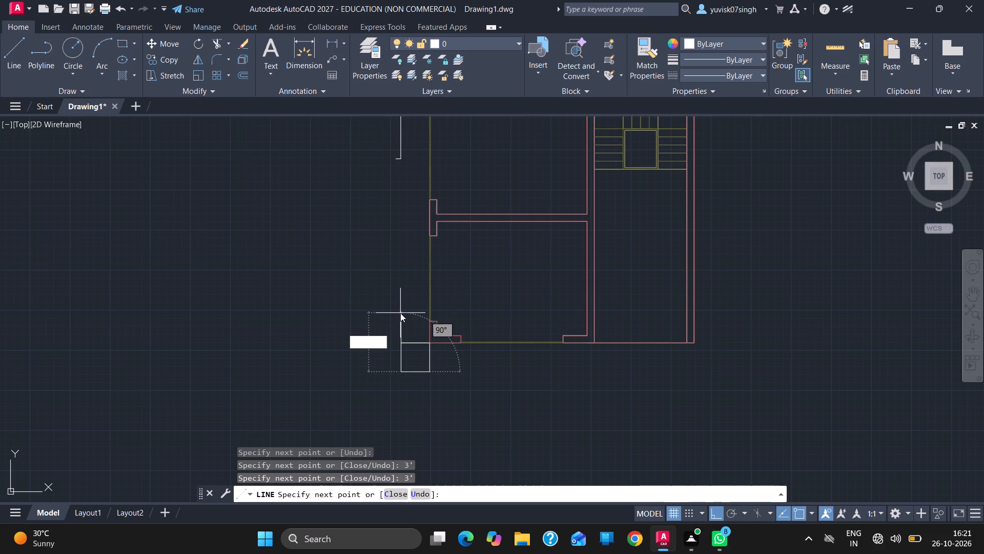
{"action": "type", "text": "'6"}
{"action": "key", "text": "Return"}
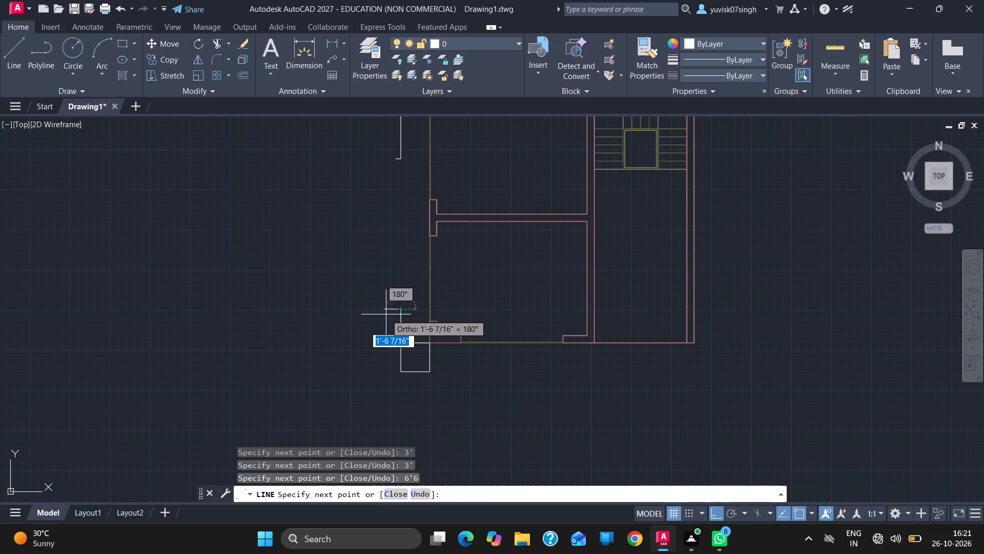
{"action": "key", "text": "6"}
{"action": "key", "text": "Return"}
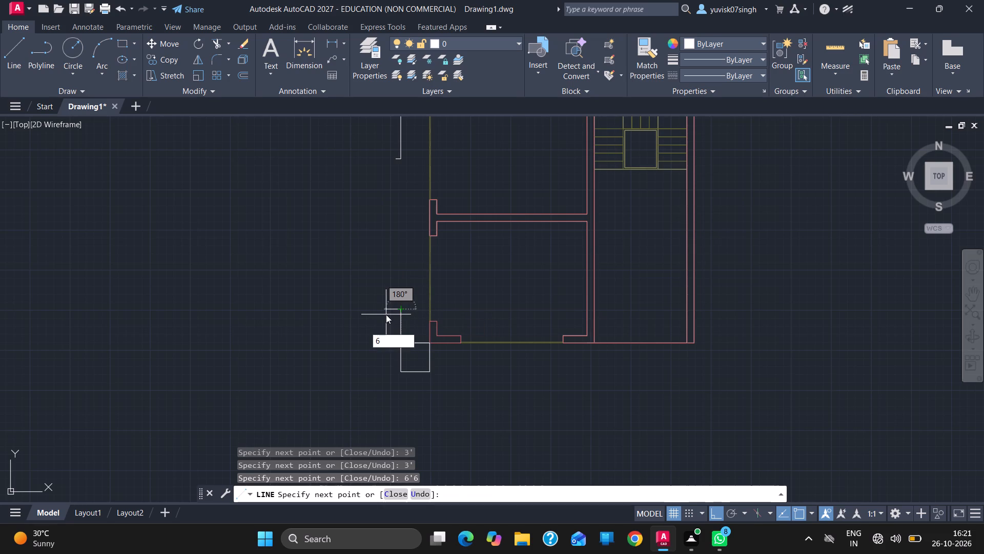
{"action": "left_click", "coordinate": [393, 160]}
{"action": "key", "text": "Escape"}
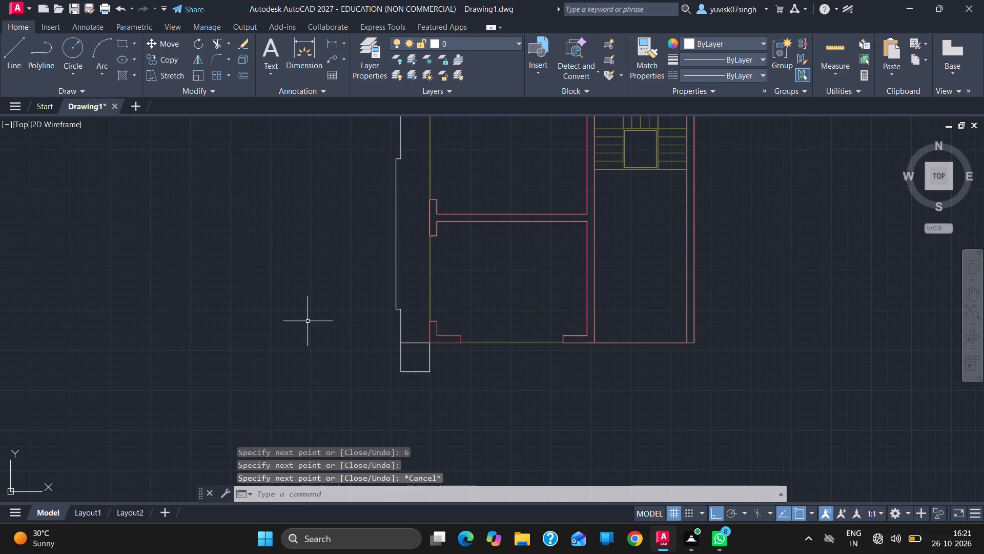
From the outline's outer lower-left corner, draw a line 6'6" rightward parallel to the bottom wall, with a 6" downward jog at its end.
{"action": "left_click", "coordinate": [23, 60]}
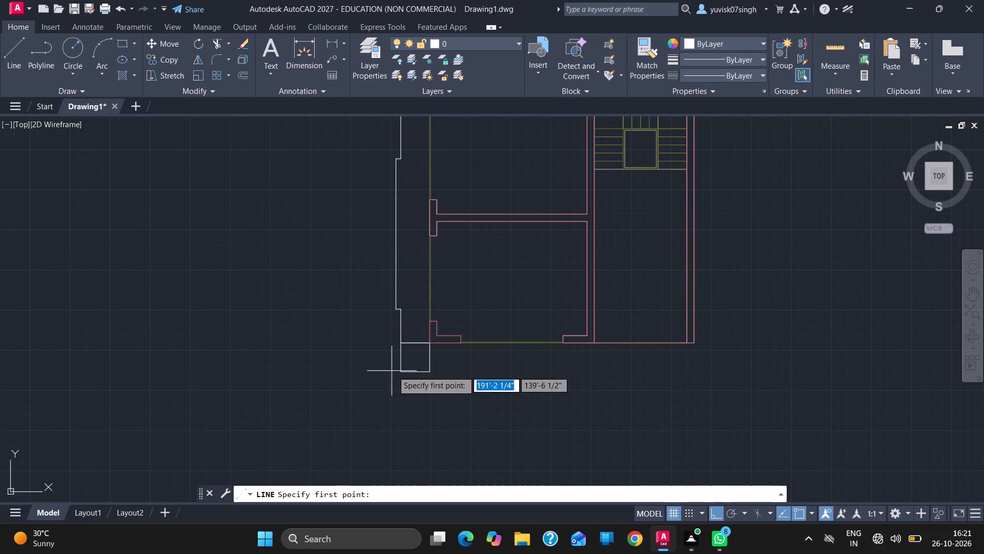
{"action": "left_click_drag", "start_coordinate": [398, 371], "coordinate": [453, 371]}
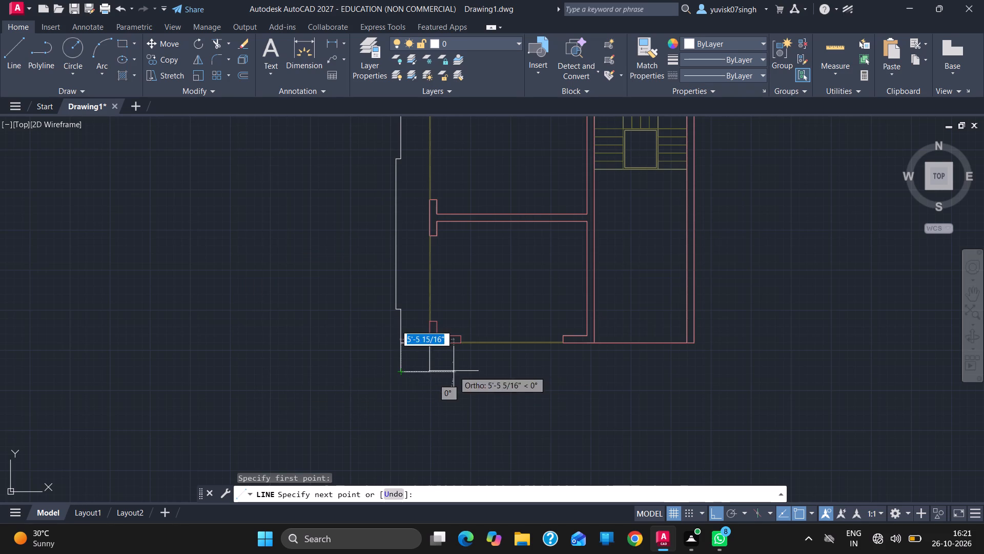
{"action": "left_click_drag", "start_coordinate": [453, 371], "coordinate": [469, 370]}
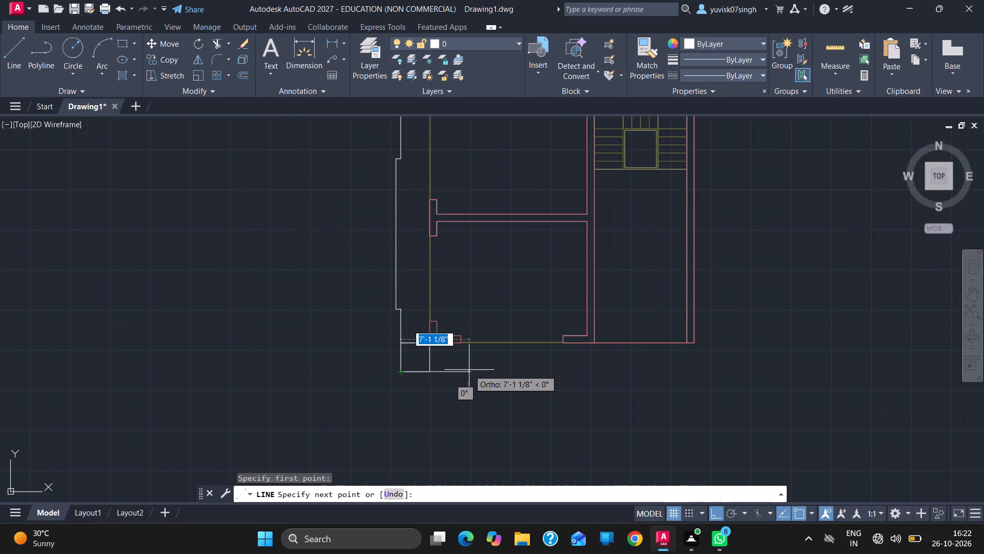
{"action": "key", "text": "6"}
{"action": "type", "text": "'6"}
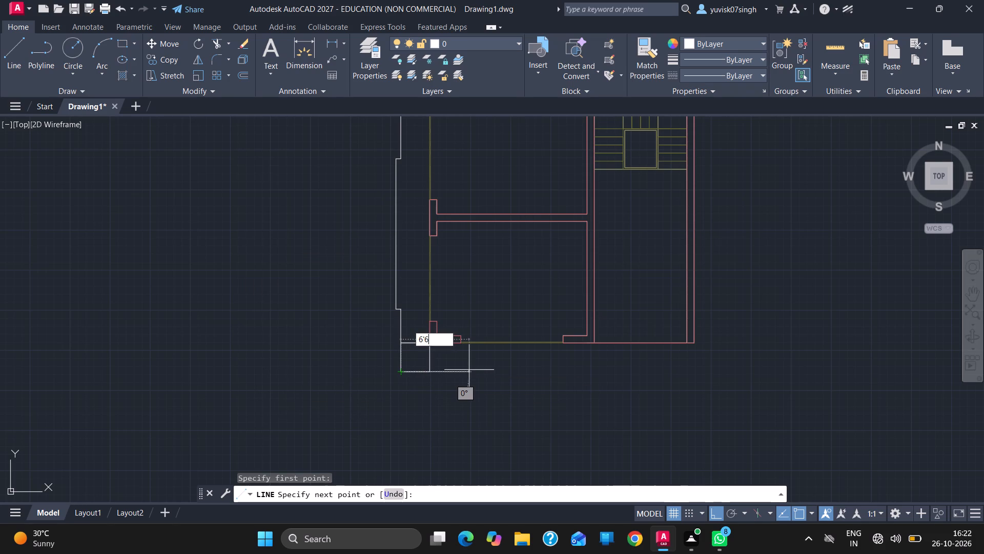
{"action": "key", "text": "Return"}
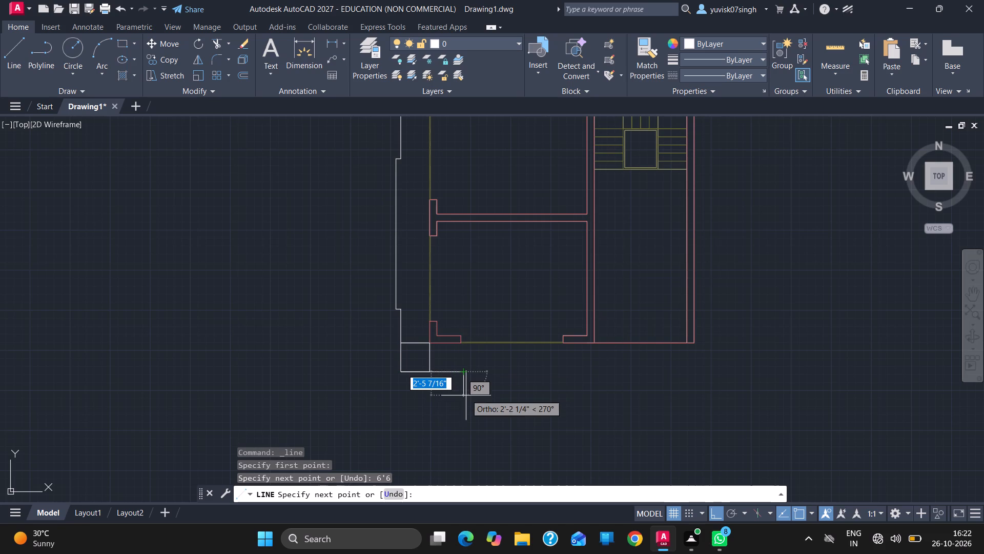
{"action": "key", "text": "6"}
{"action": "key", "text": "Return"}
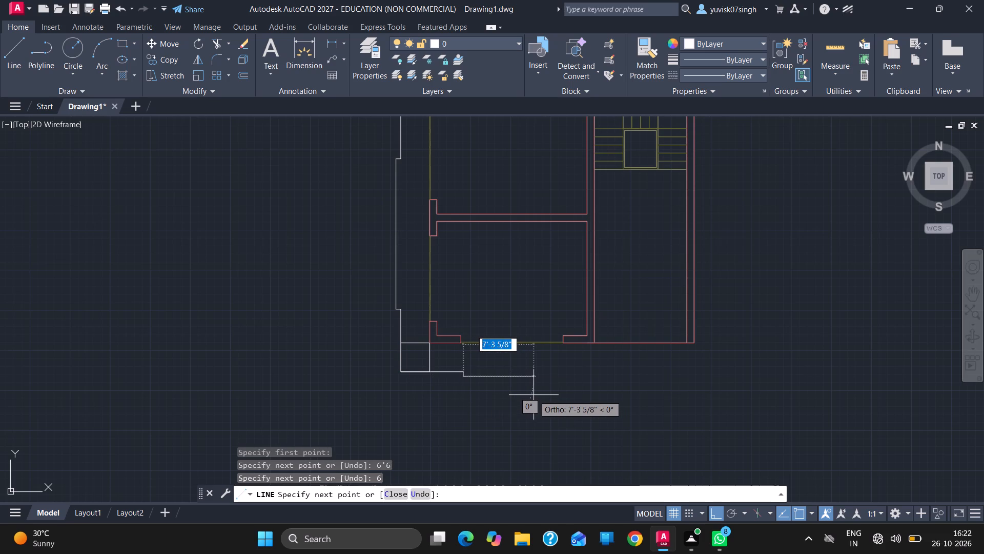
{"action": "key", "text": "Escape"}
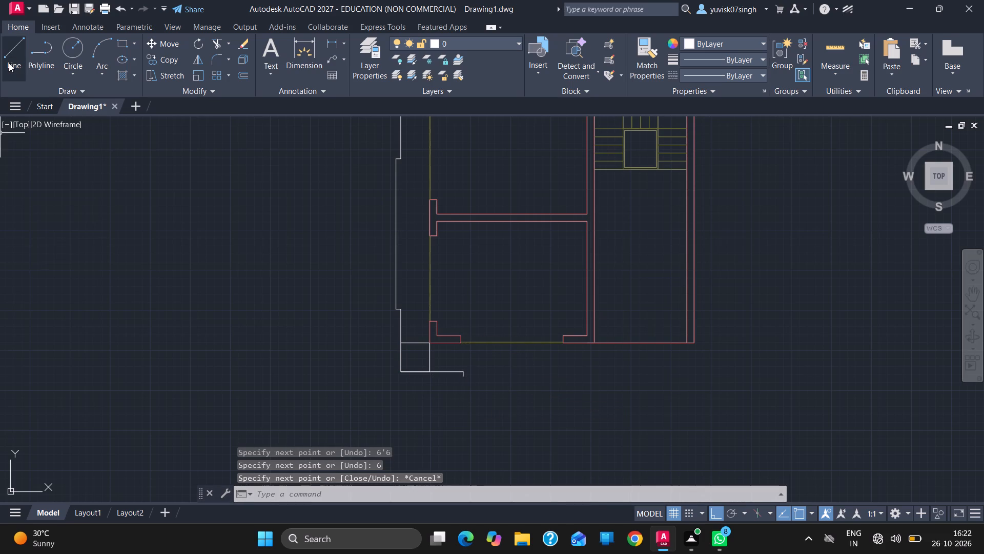
From the plan's outer lower-right corner, draw a line 4.5" leftward along the bottom wall and 3' downward, away from the plan.
{"action": "left_click", "coordinate": [9, 64]}
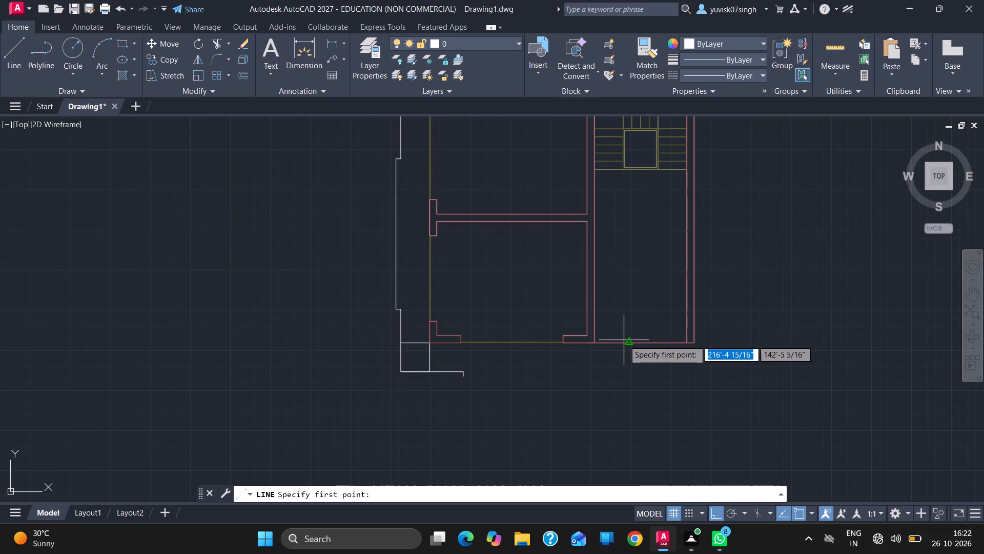
{"action": "left_click", "coordinate": [696, 343]}
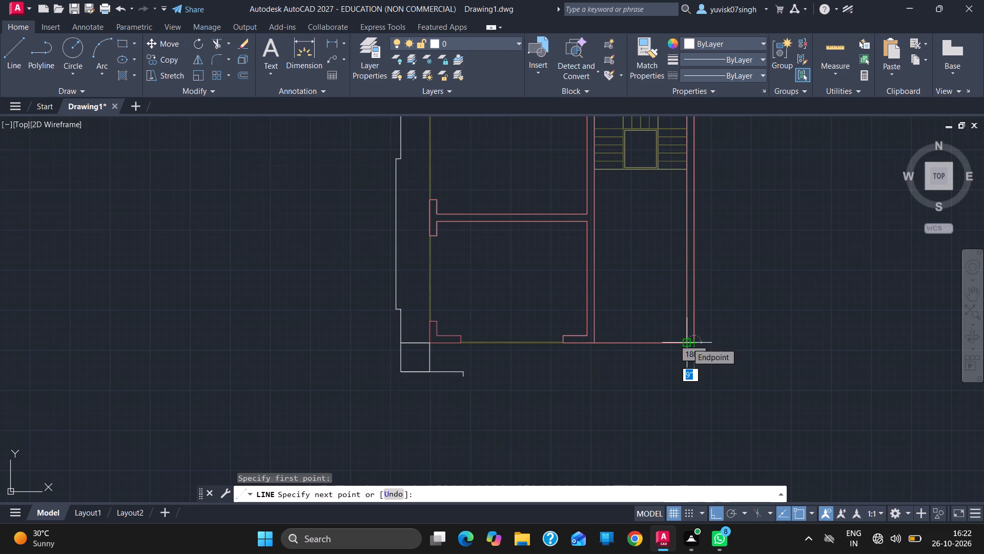
{"action": "key", "text": "4"}
{"action": "type", "text": "'5"}
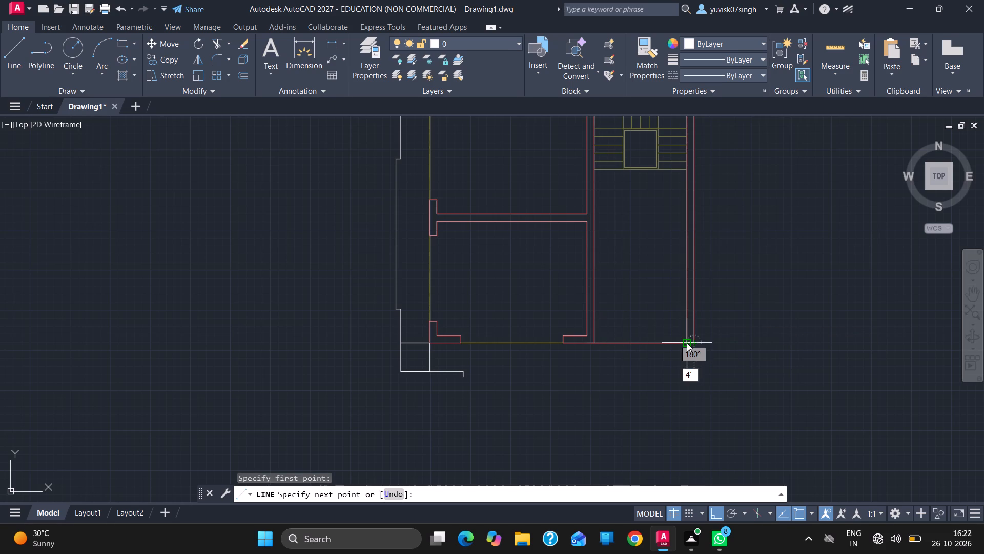
{"action": "key", "text": "Return"}
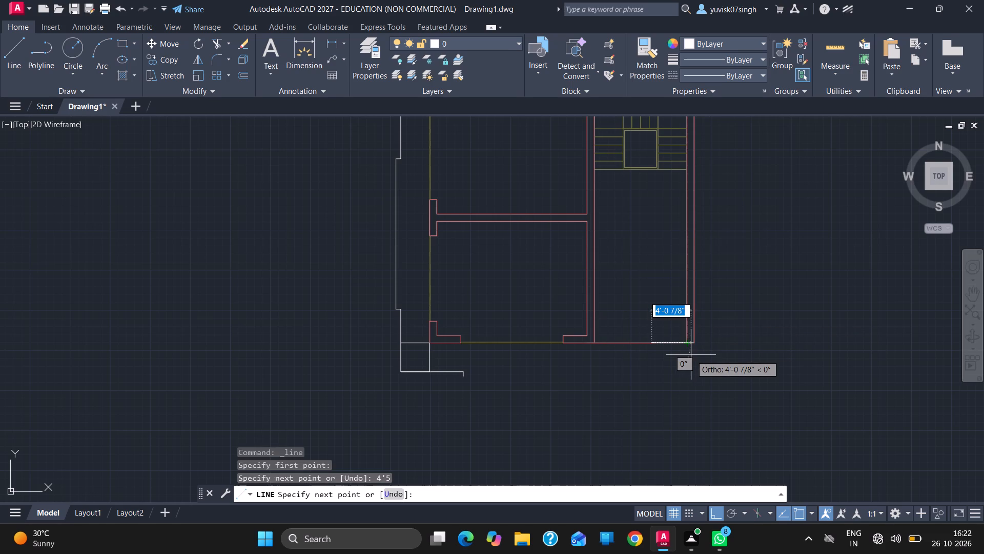
{"action": "key", "text": "ctrl+z"}
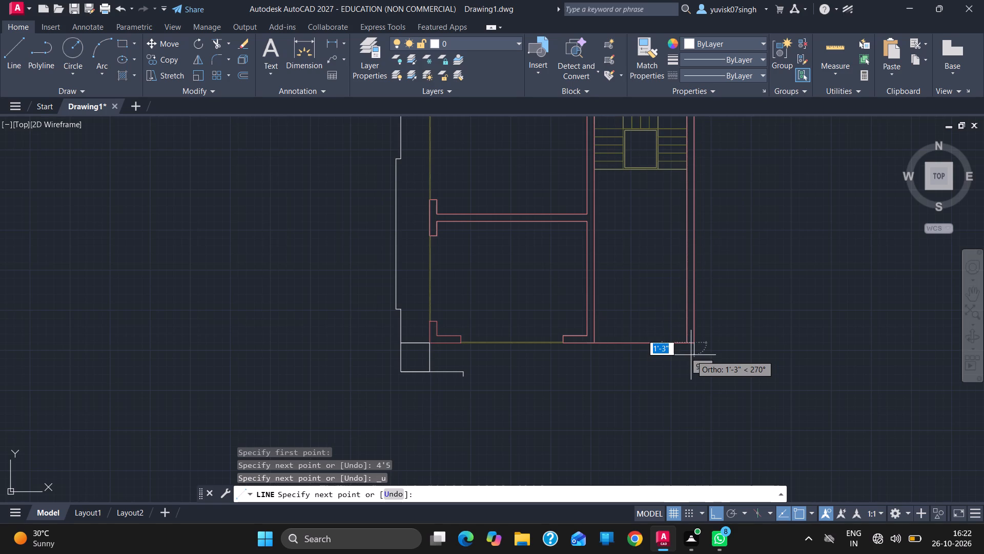
{"action": "key", "text": "4"}
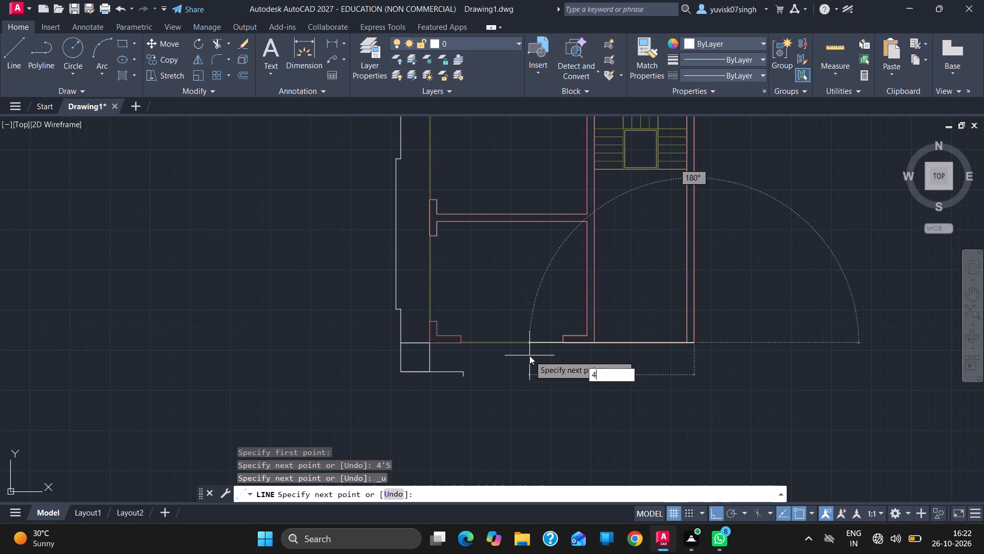
{"action": "type", "text": ".5"}
{"action": "key", "text": "Return"}
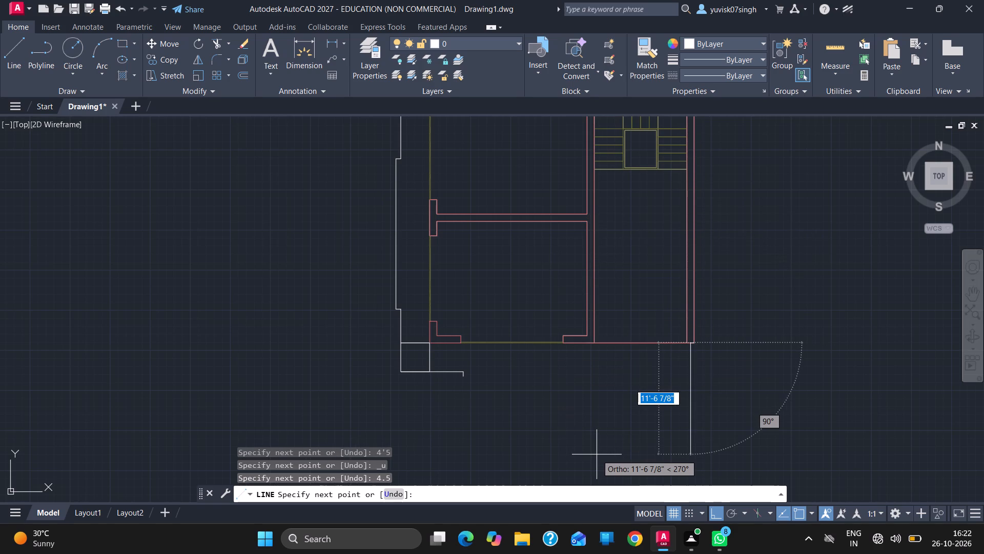
{"action": "key", "text": "3"}
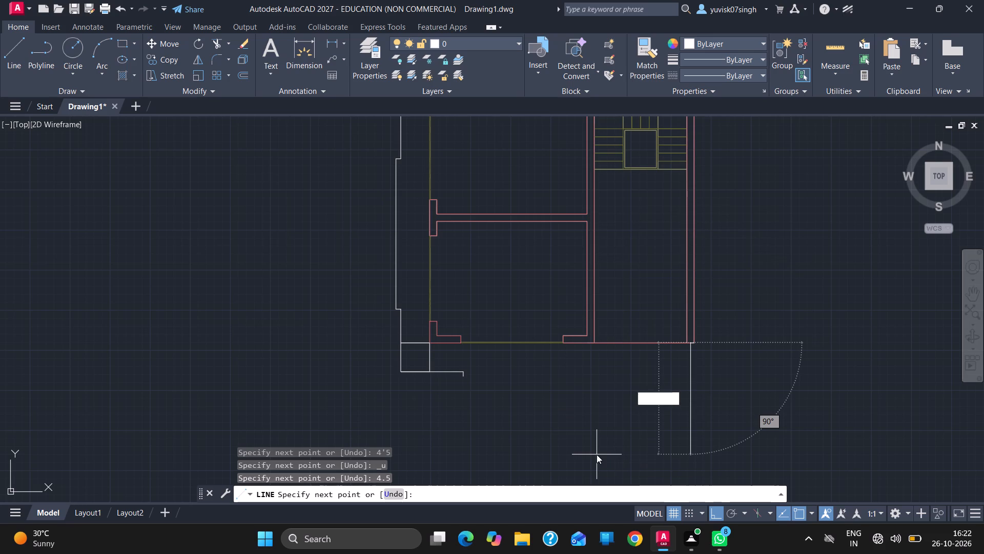
{"action": "key", "text": "apostrophe"}
{"action": "key", "text": "Return"}
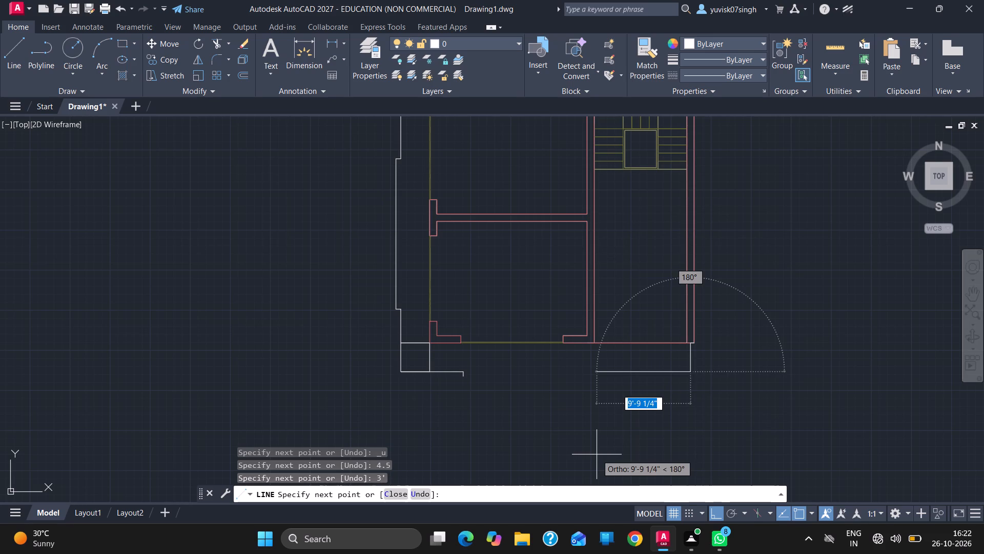
Continue the line 6'6" leftward parallel to the bottom wall, with a 6" downward jog at its end.
{"action": "key", "text": "6"}
{"action": "key", "text": "apostrophe"}
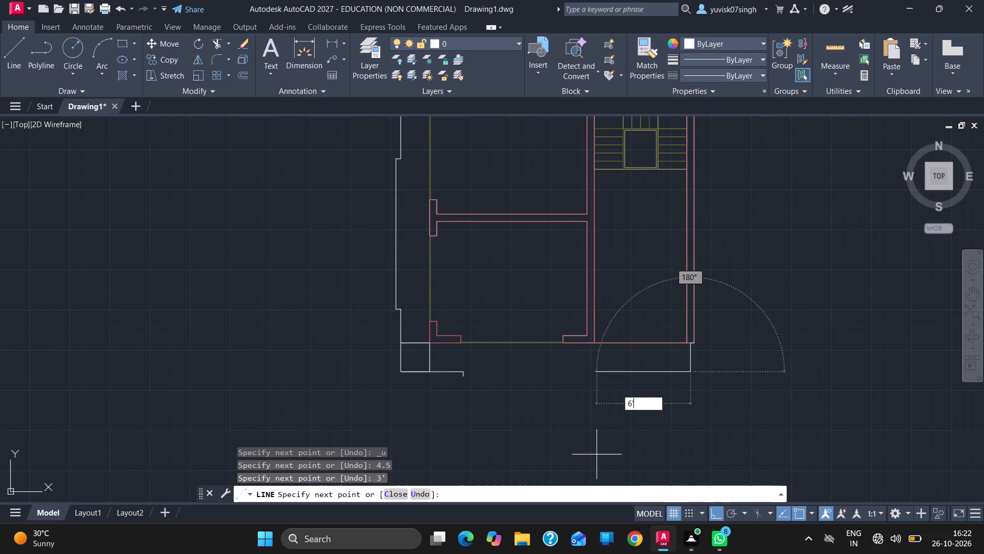
{"action": "key", "text": "6"}
{"action": "key", "text": "Return"}
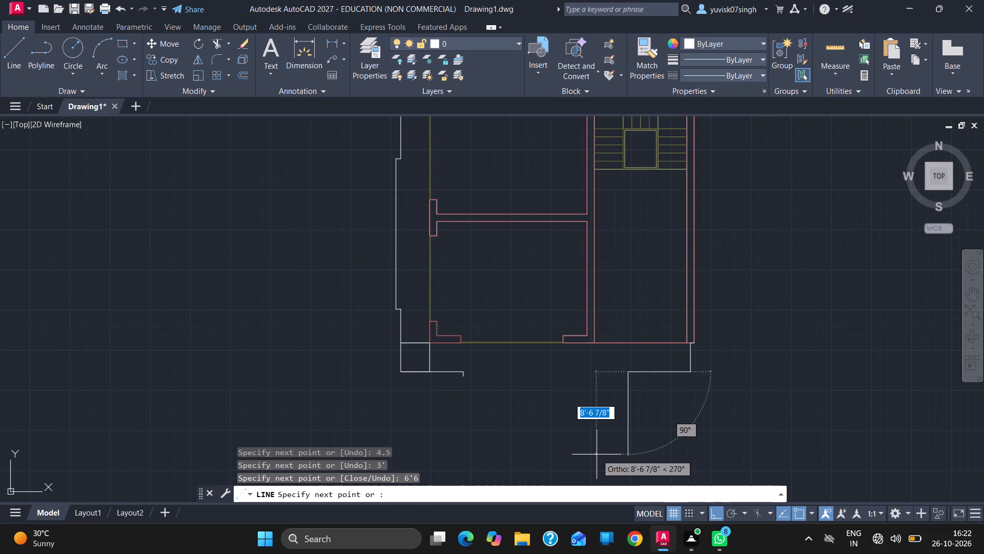
{"action": "key", "text": "6"}
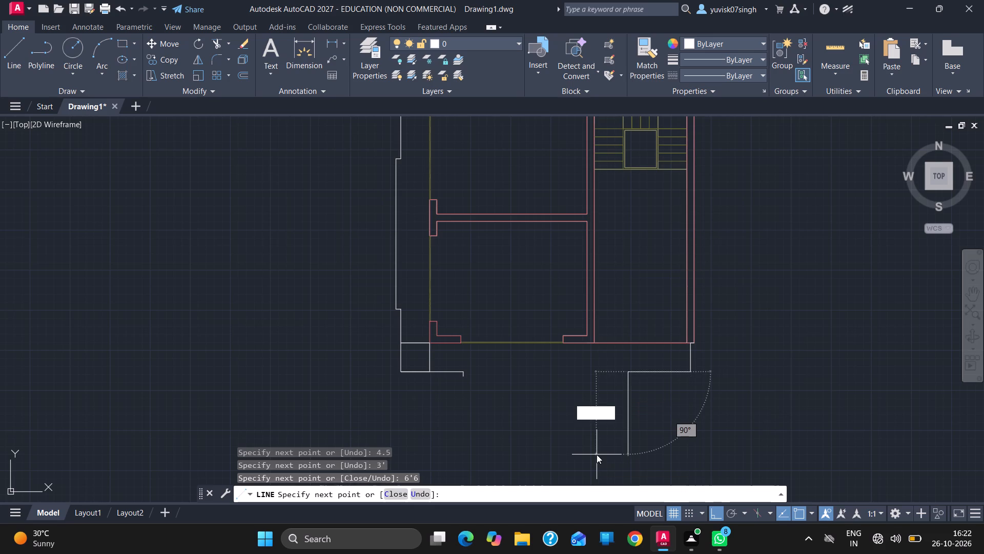
{"action": "key", "text": "Return"}
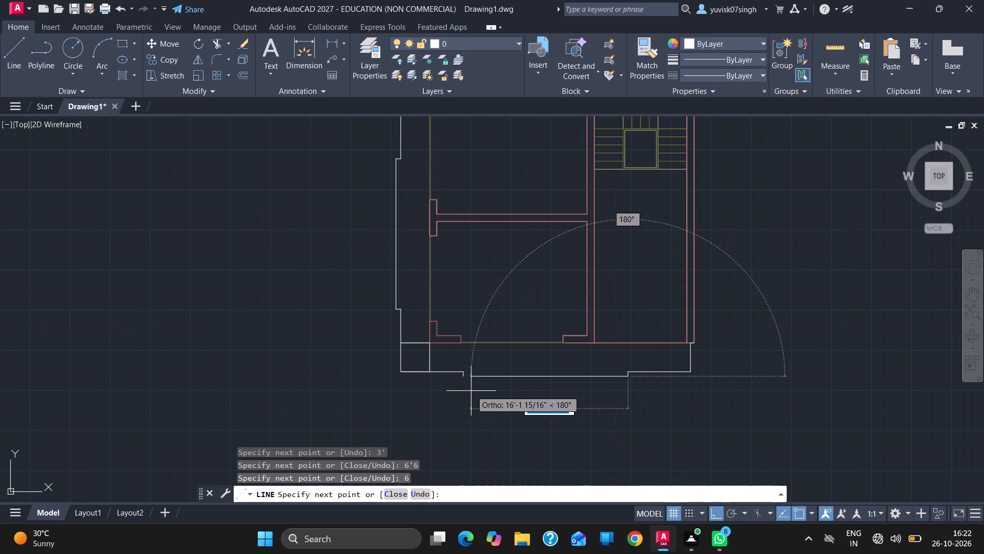
Continue the line leftward parallel to the bottom wall to the lower end of the 6" jog near the lower-left corner.
{"action": "left_click", "coordinate": [465, 380]}
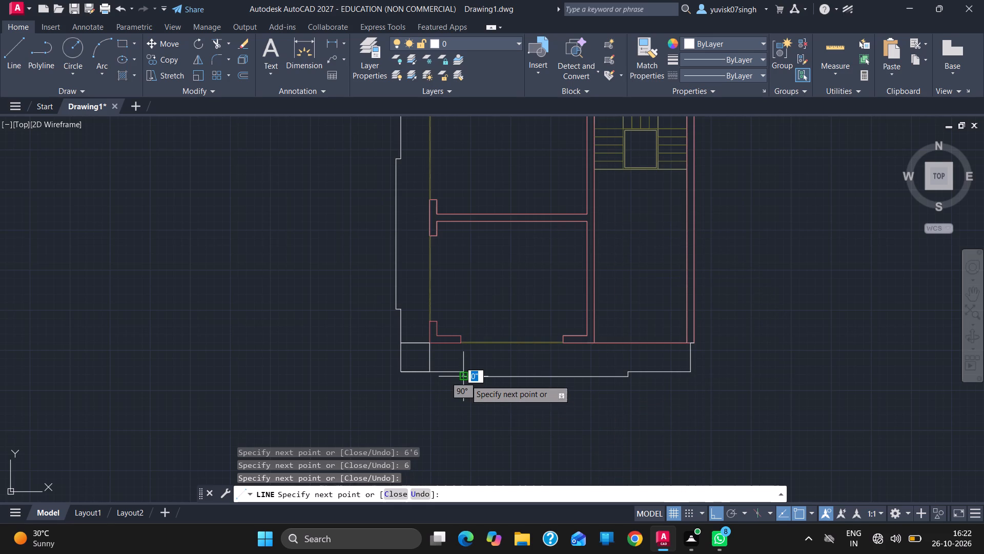
{"action": "key", "text": "Escape"}
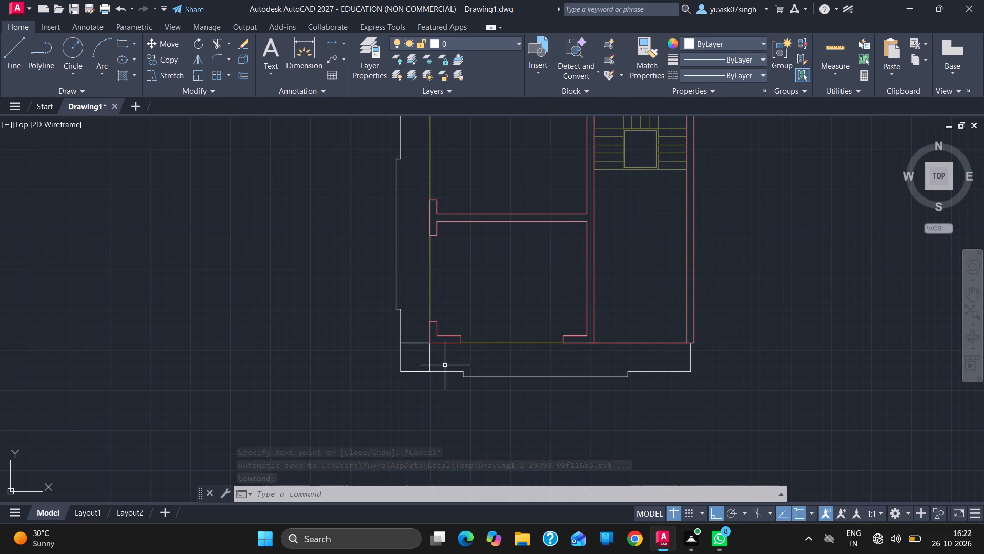
Trim the leftover square lines at the outline's lower-left corner and the short pieces at the lower-right and upper-left wall corners.
{"action": "type", "text": "TR"}
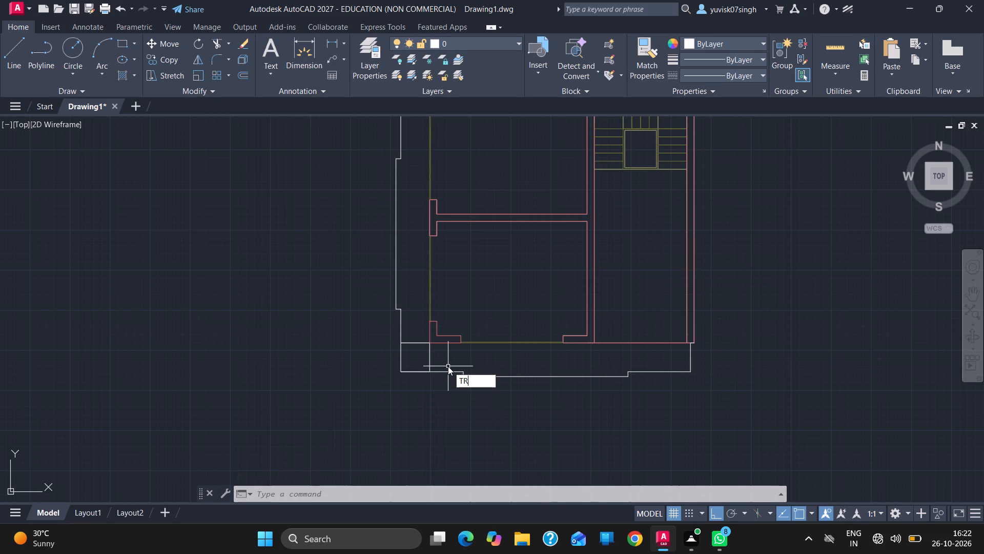
{"action": "key", "text": "Return"}
{"action": "left_click_drag", "start_coordinate": [445, 361], "coordinate": [415, 332]}
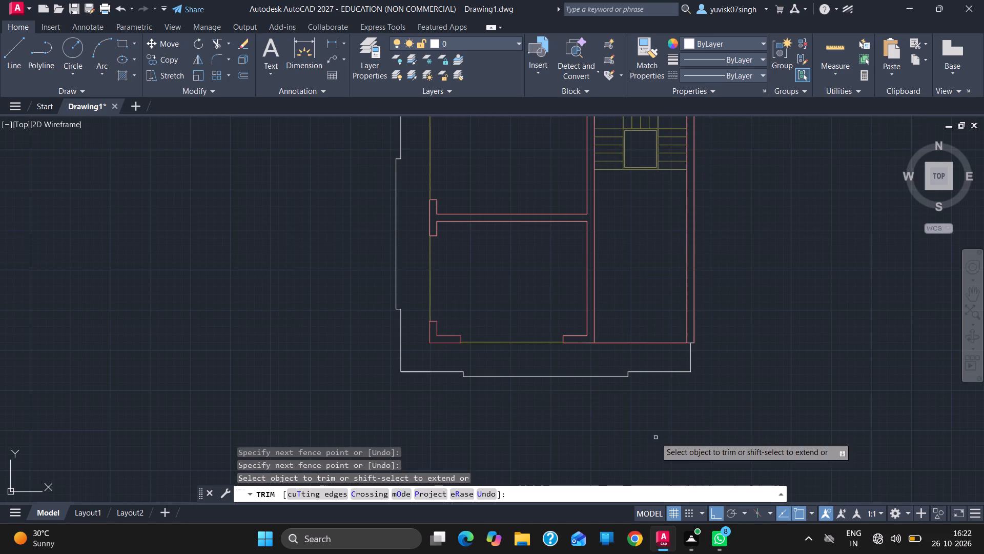
{"action": "left_click", "coordinate": [693, 345]}
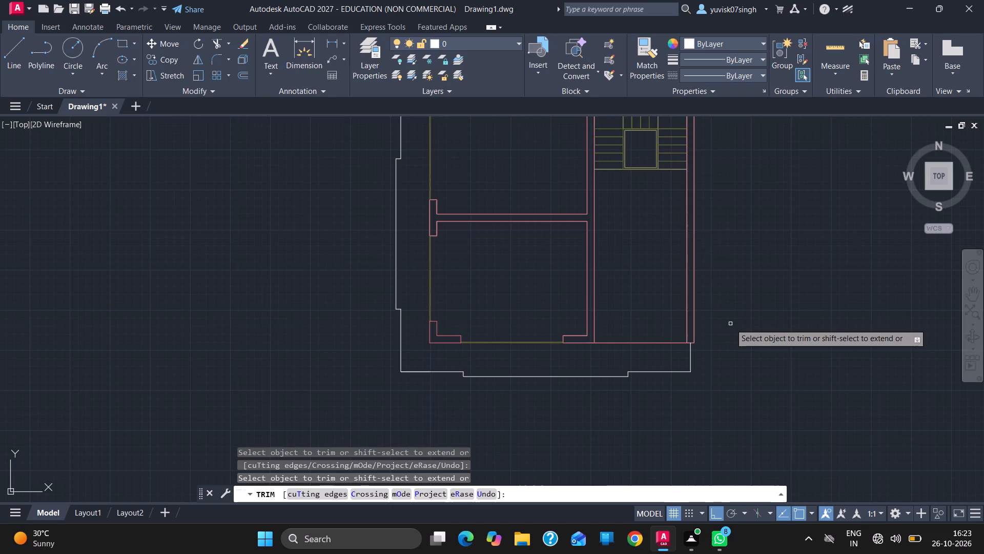
{"action": "scroll", "coordinate": [730, 324], "scroll_direction": "down", "scroll_amount": 2, "text": "ctrl"}
{"action": "scroll", "coordinate": [593, 259], "scroll_direction": "up", "scroll_amount": 2, "text": "ctrl"}
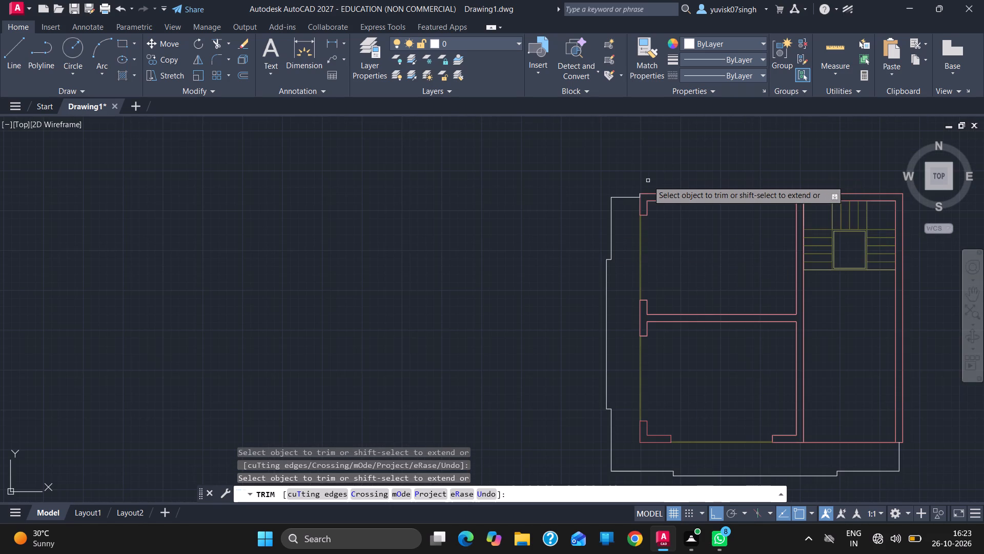
{"action": "scroll", "coordinate": [648, 181], "scroll_direction": "up", "scroll_amount": 2, "text": "ctrl"}
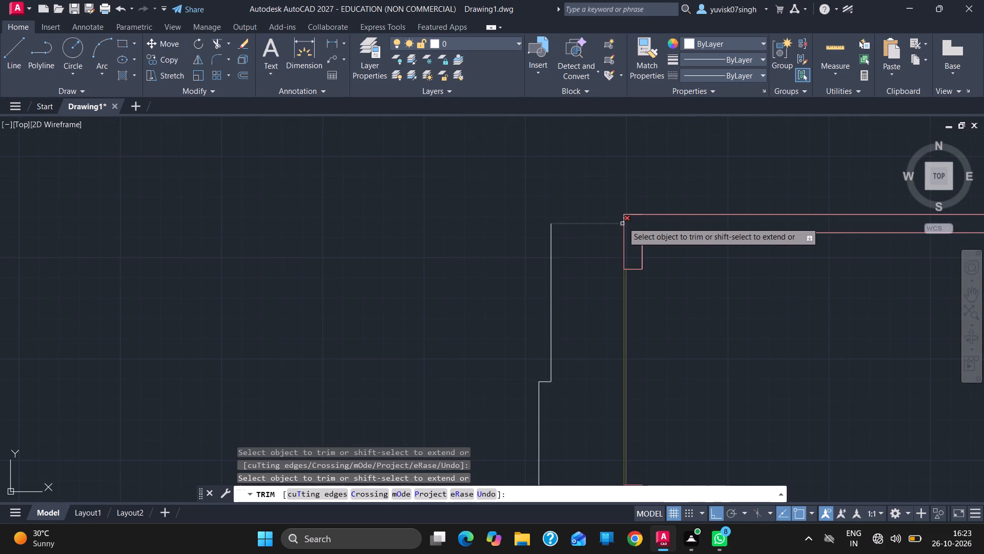
{"action": "left_click", "coordinate": [623, 219]}
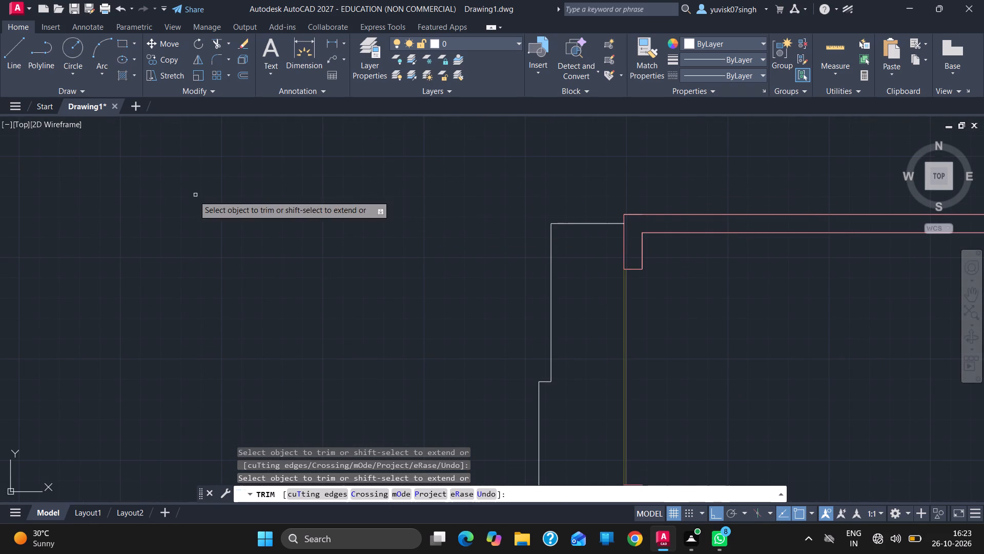
From the plan's outer upper-left corner, draw a line 3'4.5" leftward and down to the level of the outline's upper jog.
{"action": "left_click", "coordinate": [13, 54]}
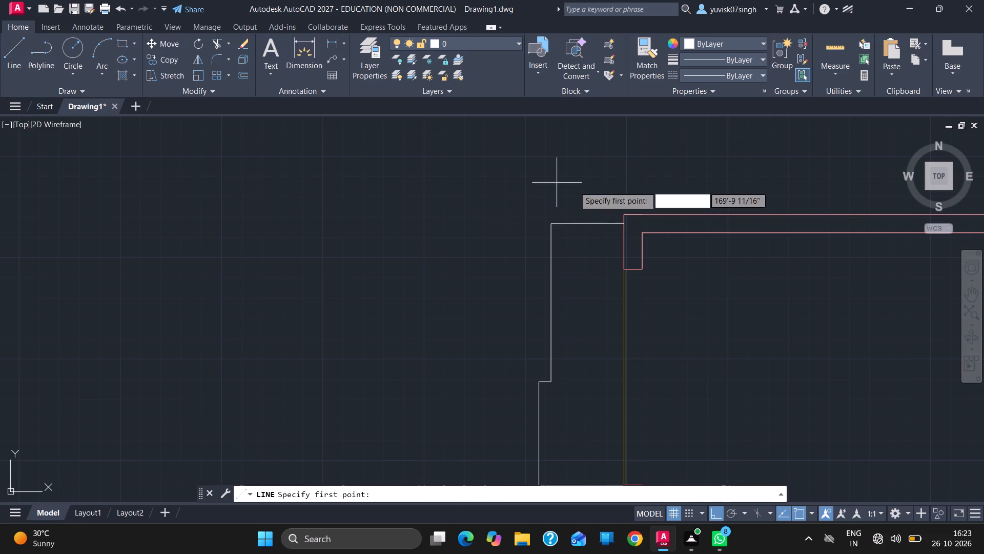
{"action": "left_click", "coordinate": [621, 214]}
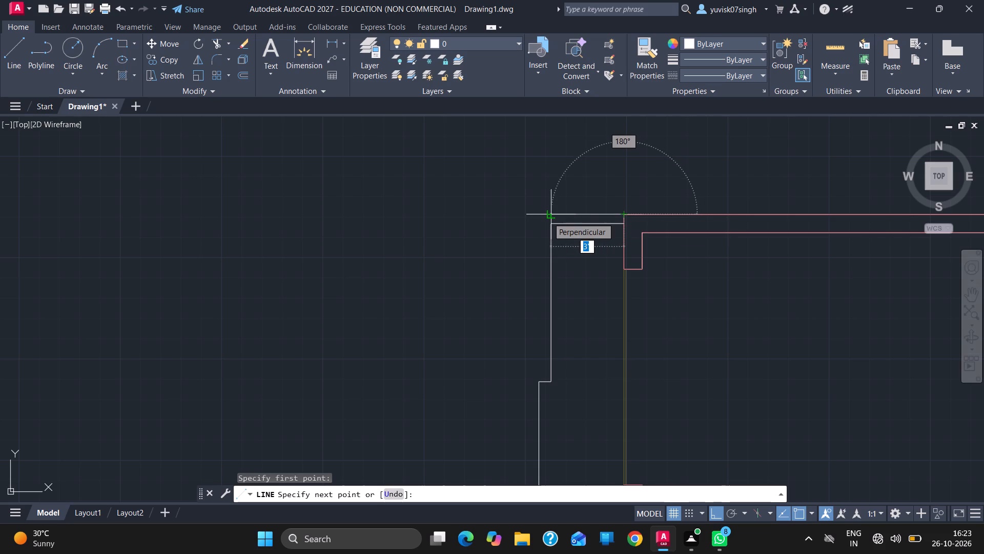
{"action": "key", "text": "3"}
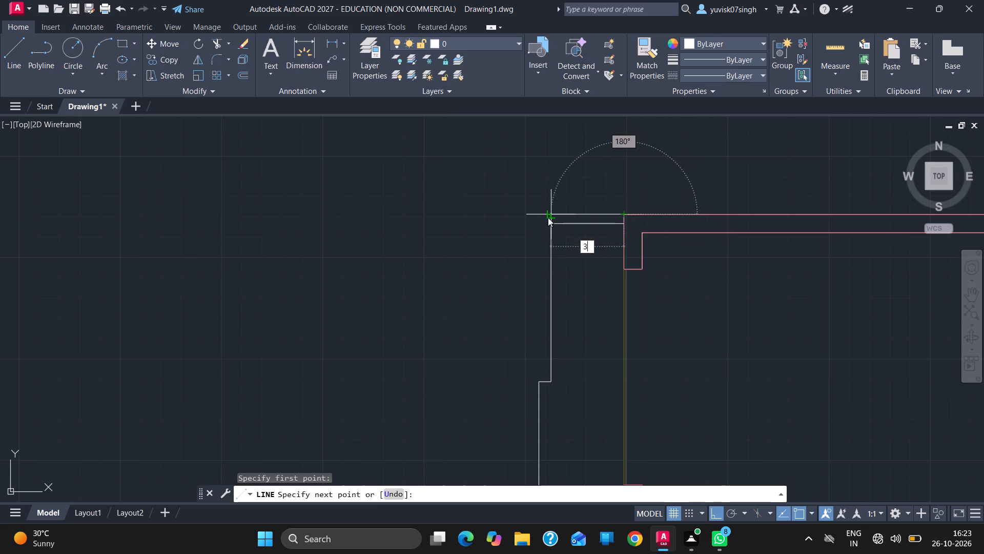
{"action": "key", "text": "apostrophe"}
{"action": "type", "text": "4."}
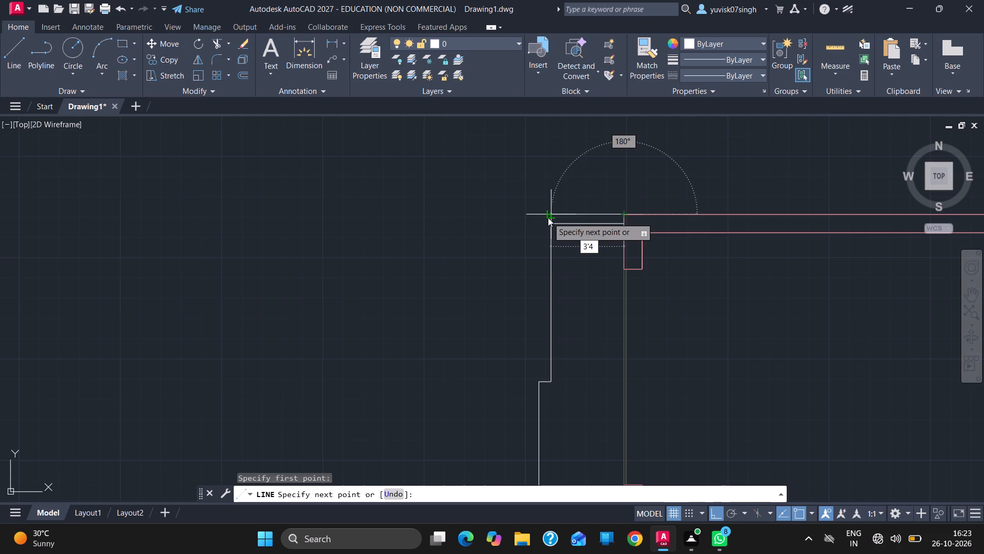
{"action": "key", "text": "5"}
{"action": "key", "text": "Return"}
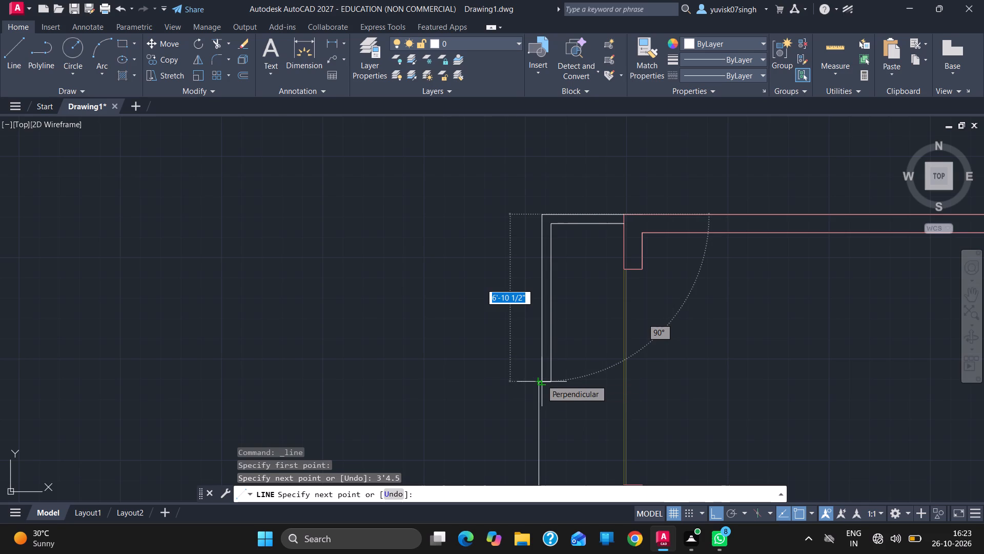
{"action": "left_click", "coordinate": [541, 380]}
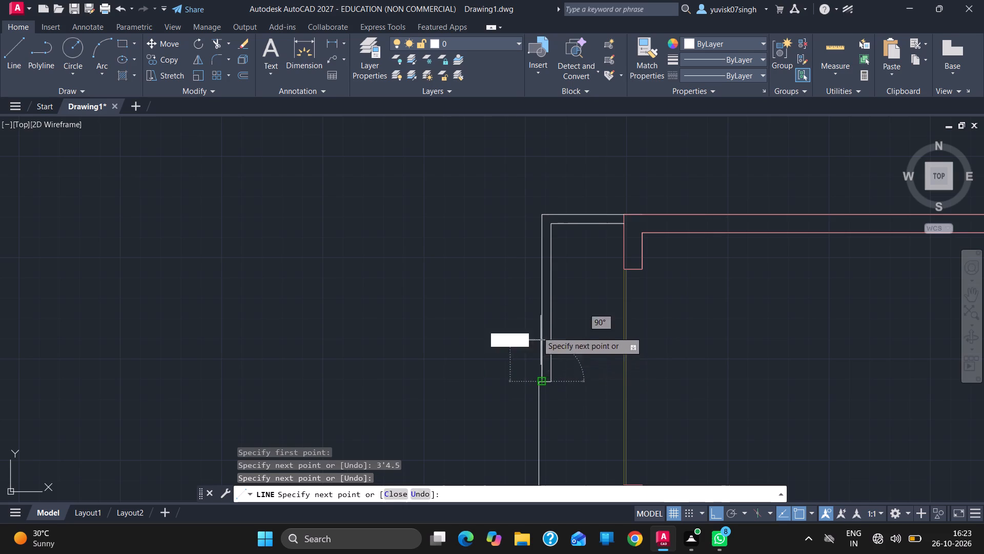
Continue the line 4.5" back upward and 4.5" leftward, outside the outline's upper jog.
{"action": "scroll", "coordinate": [534, 321], "scroll_direction": "up", "scroll_amount": 3, "text": "ctrl"}
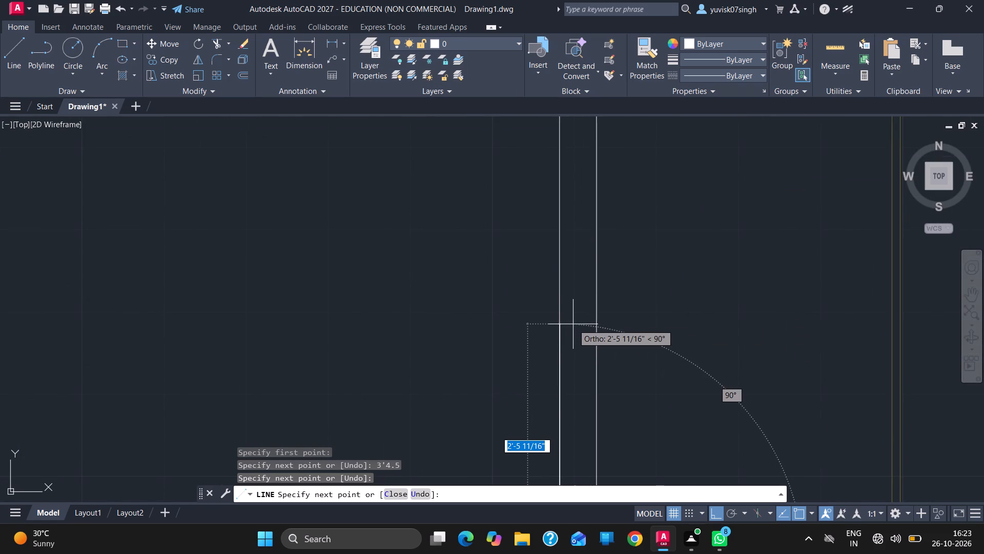
{"action": "scroll", "coordinate": [567, 324], "scroll_direction": "down", "scroll_amount": 3, "text": "ctrl"}
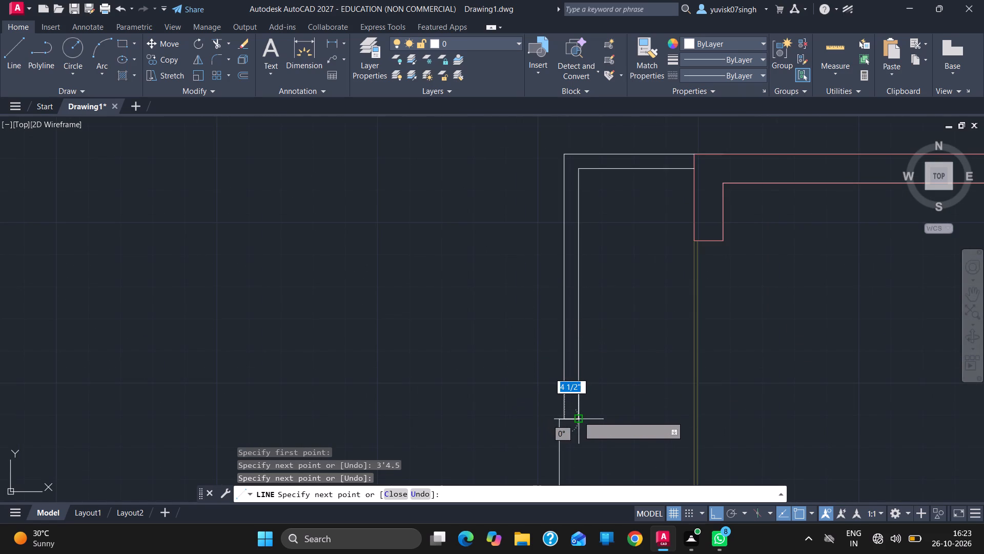
{"action": "type", "text": "4.5"}
{"action": "key", "text": "Return"}
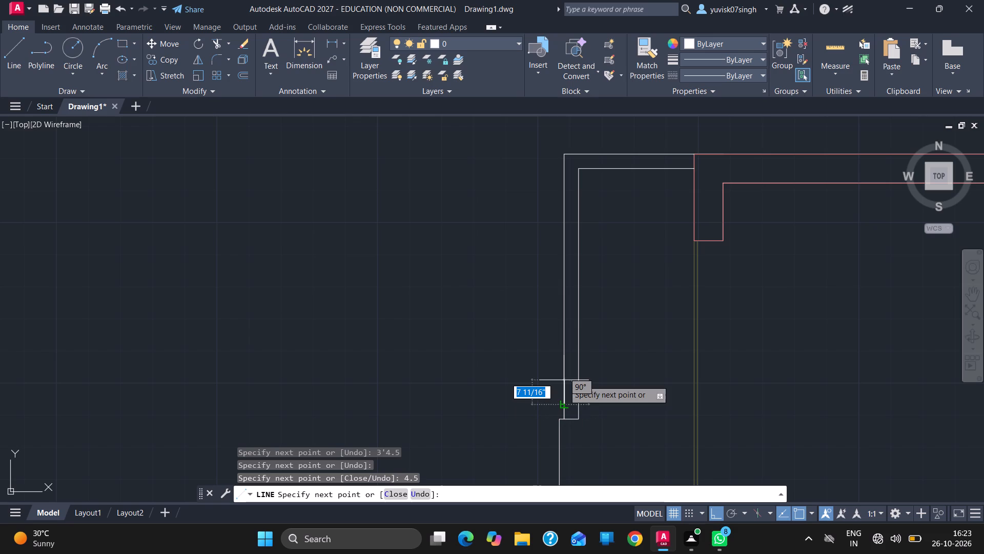
{"action": "type", "text": "4.5"}
{"action": "key", "text": "Return"}
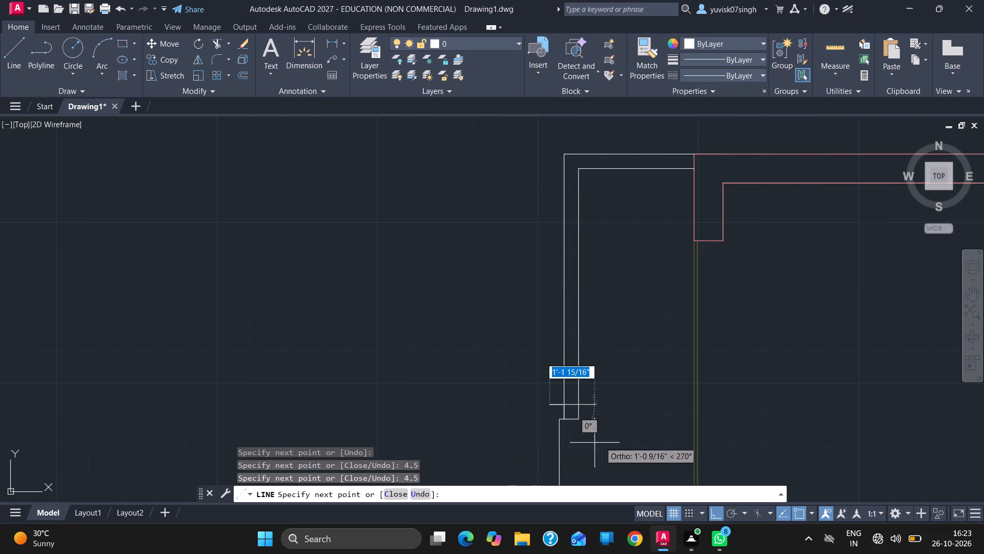
Continue the line 16' downward outside the left outline to the level of the lower jog.
{"action": "left_click", "coordinate": [976, 298]}
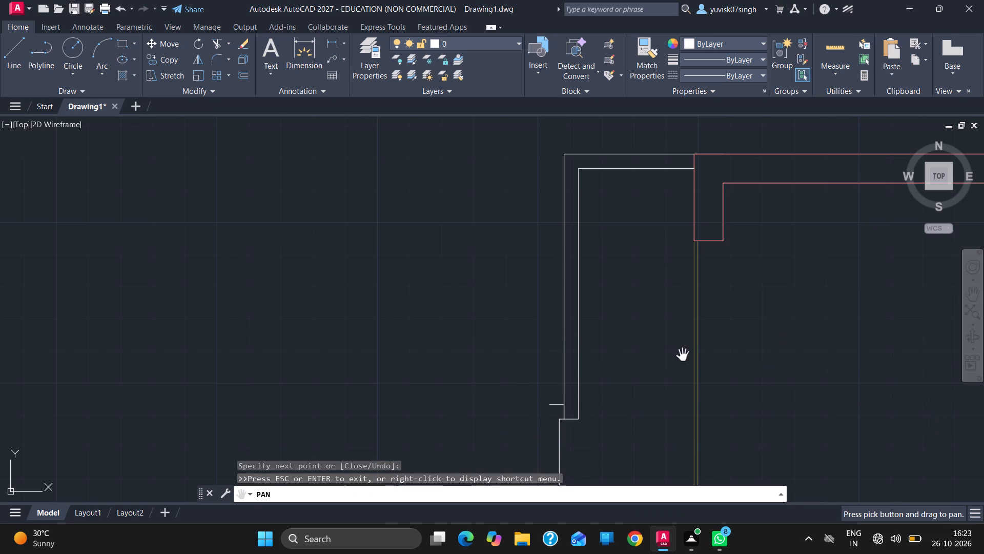
{"action": "left_click_drag", "start_coordinate": [655, 356], "coordinate": [696, 120]}
{"action": "left_click_drag", "start_coordinate": [635, 278], "coordinate": [648, 130]}
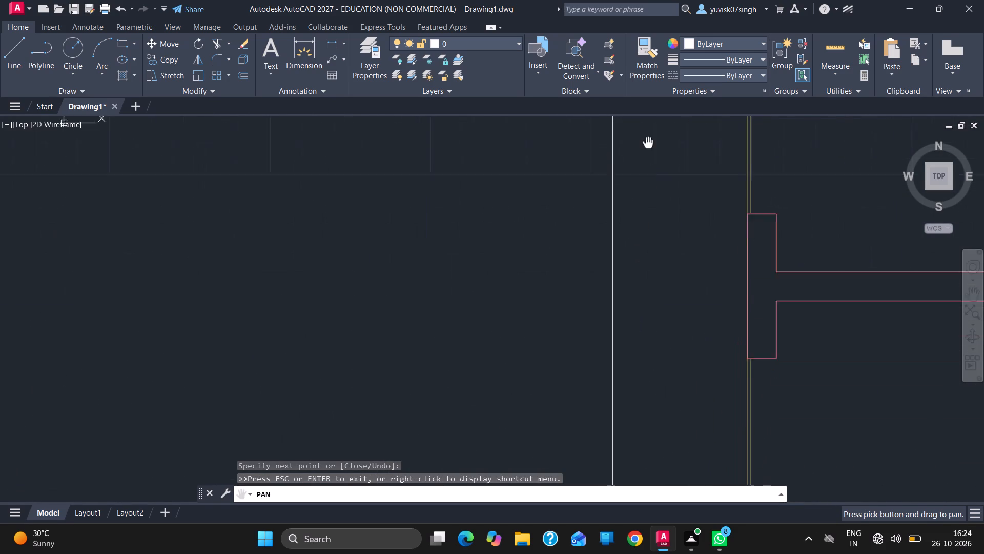
{"action": "left_click_drag", "start_coordinate": [648, 130], "coordinate": [650, 118]}
{"action": "scroll", "coordinate": [647, 277], "scroll_direction": "down", "scroll_amount": 3, "text": "ctrl"}
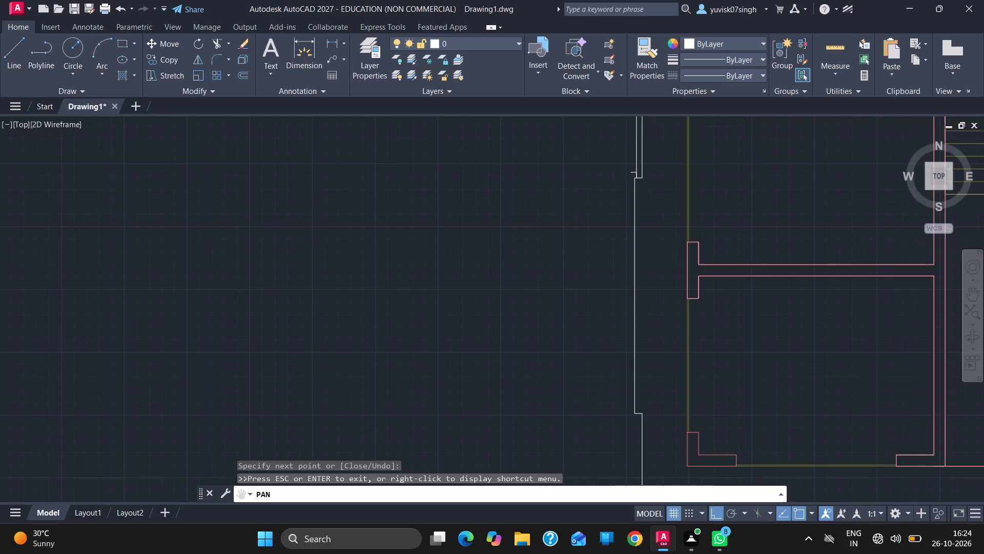
{"action": "left_click", "coordinate": [647, 277]}
{"action": "key", "text": "Escape"}
{"action": "key", "text": "Escape"}
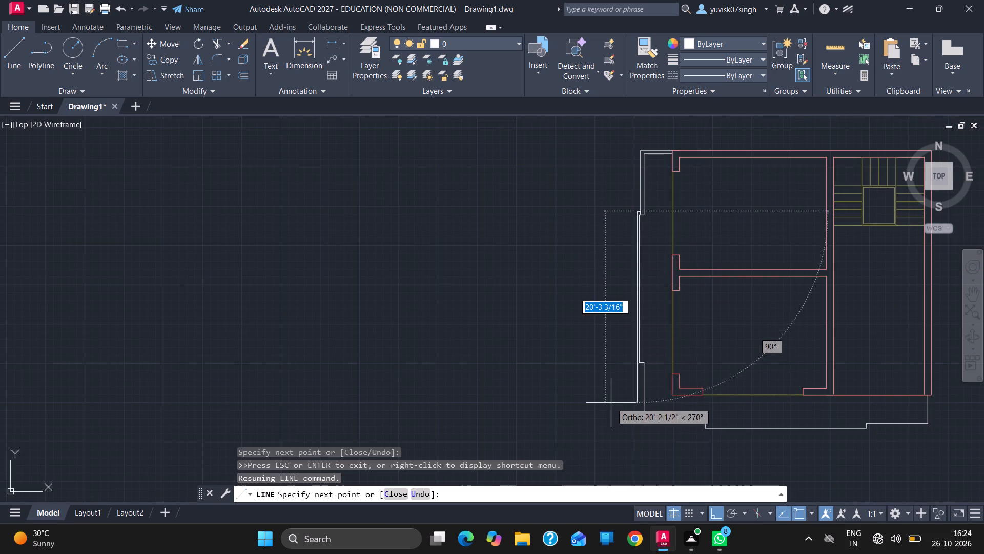
{"action": "scroll", "coordinate": [618, 384], "scroll_direction": "up", "scroll_amount": 2, "text": "ctrl"}
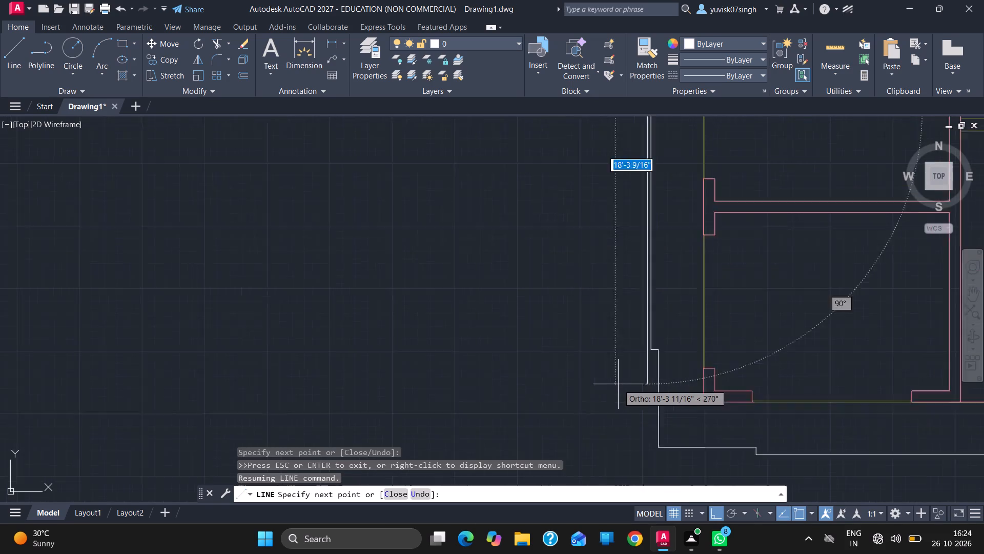
{"action": "scroll", "coordinate": [618, 384], "scroll_direction": "up", "scroll_amount": 2, "text": "ctrl"}
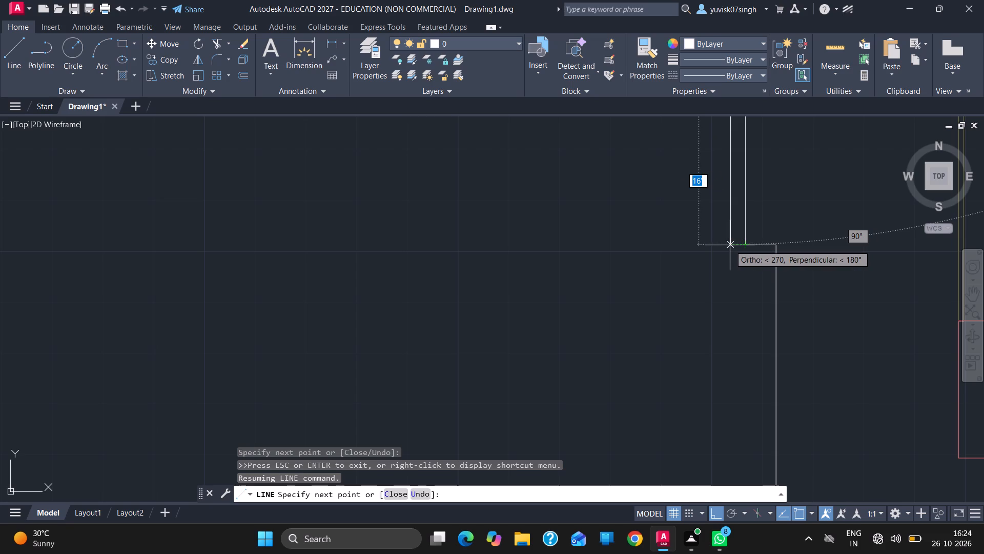
{"action": "left_click", "coordinate": [730, 245]}
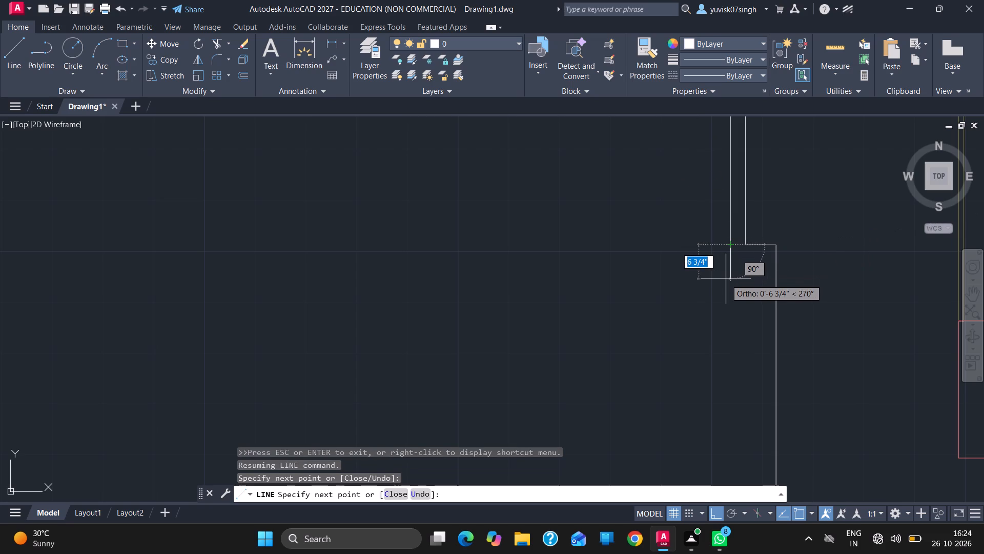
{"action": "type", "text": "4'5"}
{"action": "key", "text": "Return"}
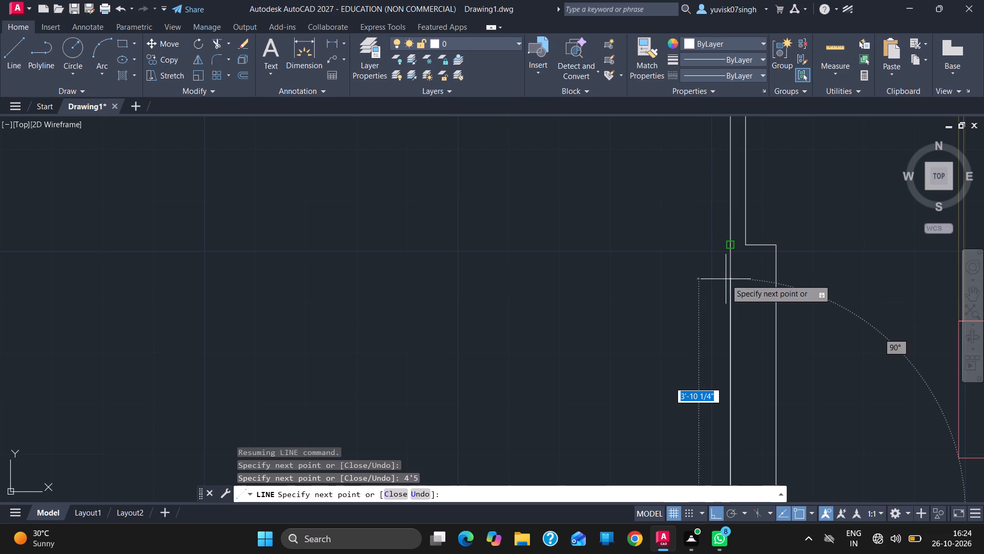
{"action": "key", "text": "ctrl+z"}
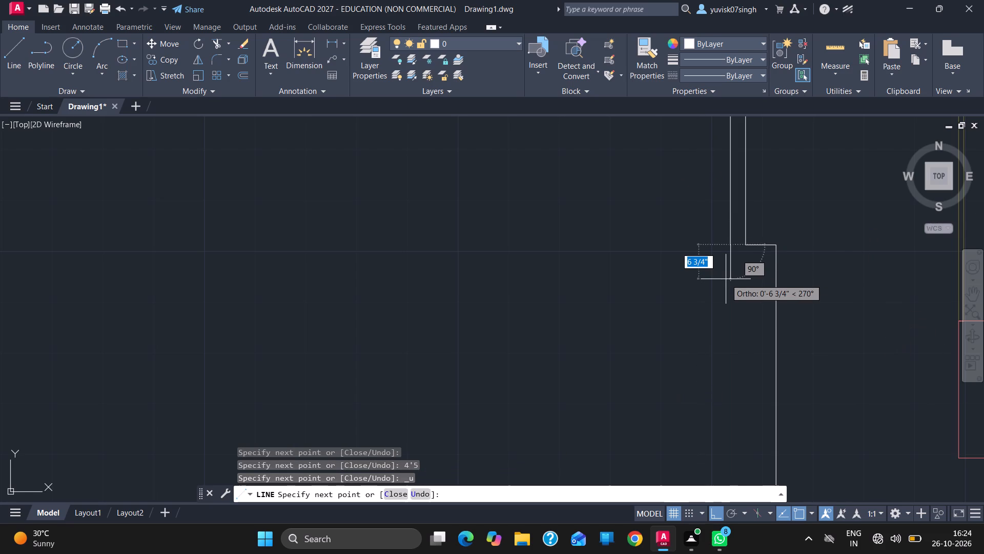
Continue the line 4.5" downward and rightward to meet the outline's vertical line below the lower jog.
{"action": "type", "text": "4.5"}
{"action": "key", "text": "Return"}
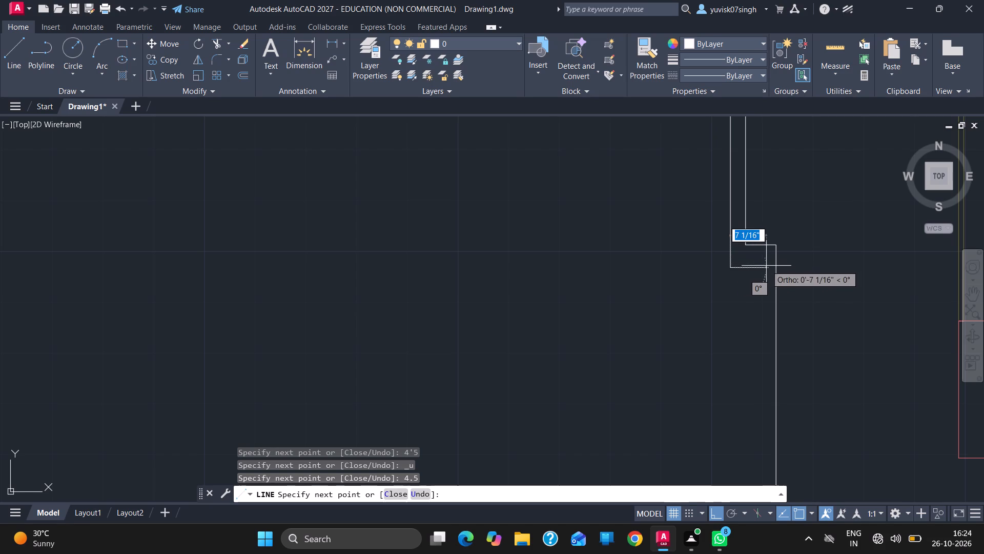
{"action": "left_click", "coordinate": [774, 268]}
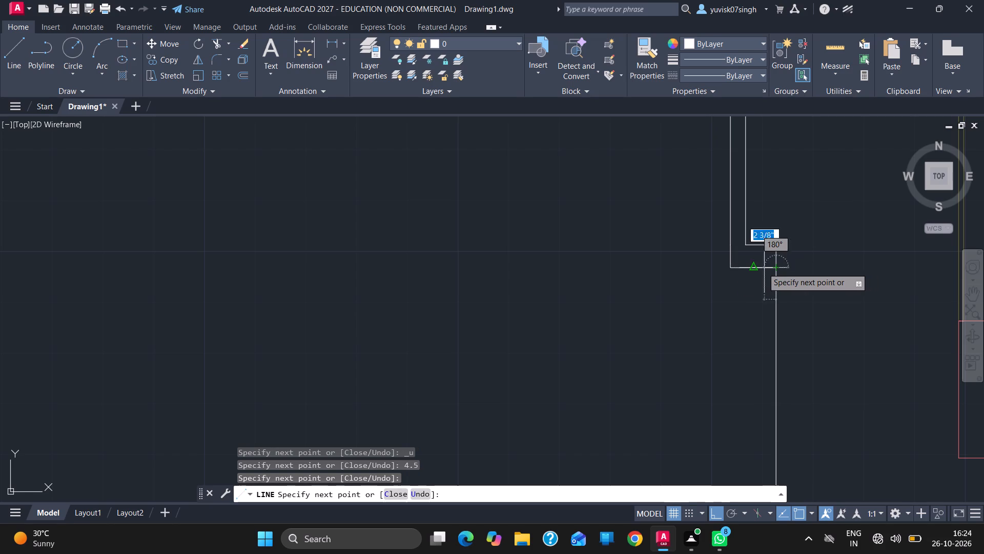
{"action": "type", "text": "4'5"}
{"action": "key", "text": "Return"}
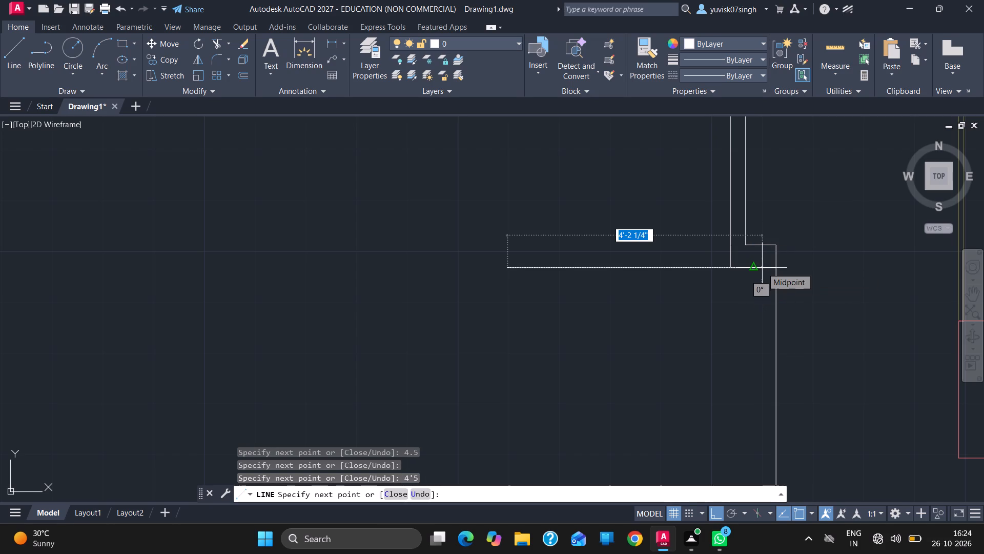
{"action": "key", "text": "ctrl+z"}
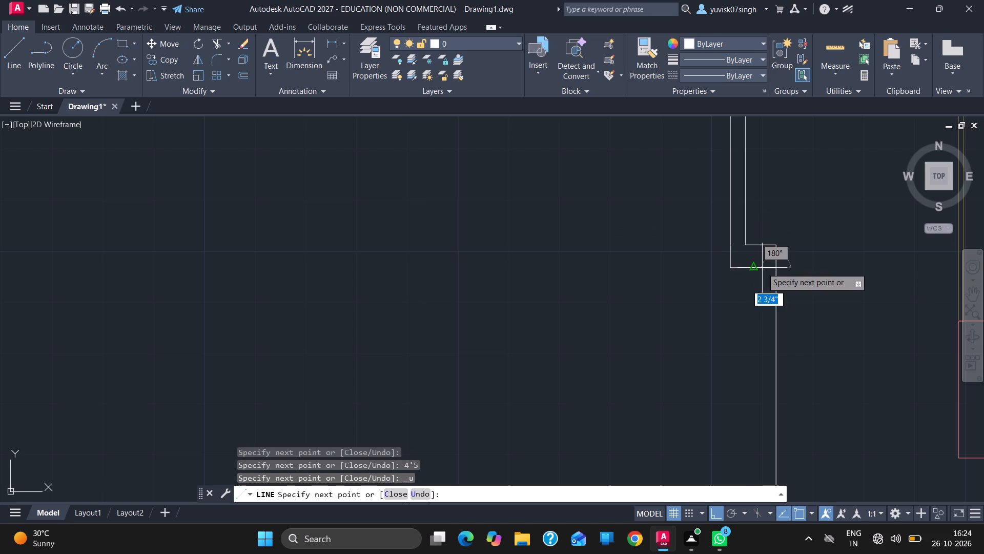
Continue the line 4.5" leftward and down to the level of the outline's outer lower-left corner.
{"action": "type", "text": "4.5"}
{"action": "key", "text": "Return"}
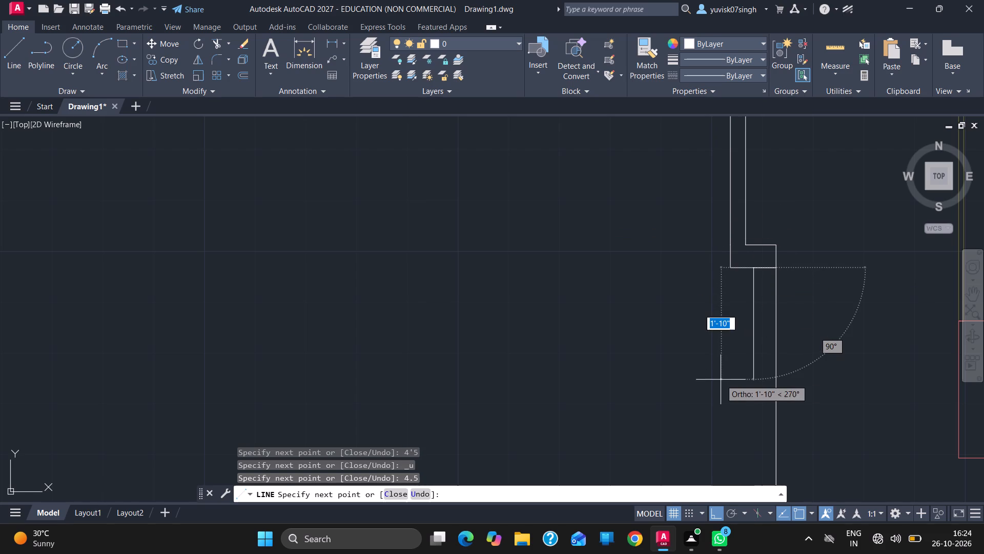
{"action": "scroll", "coordinate": [750, 243], "scroll_direction": "down", "scroll_amount": 1, "text": "ctrl"}
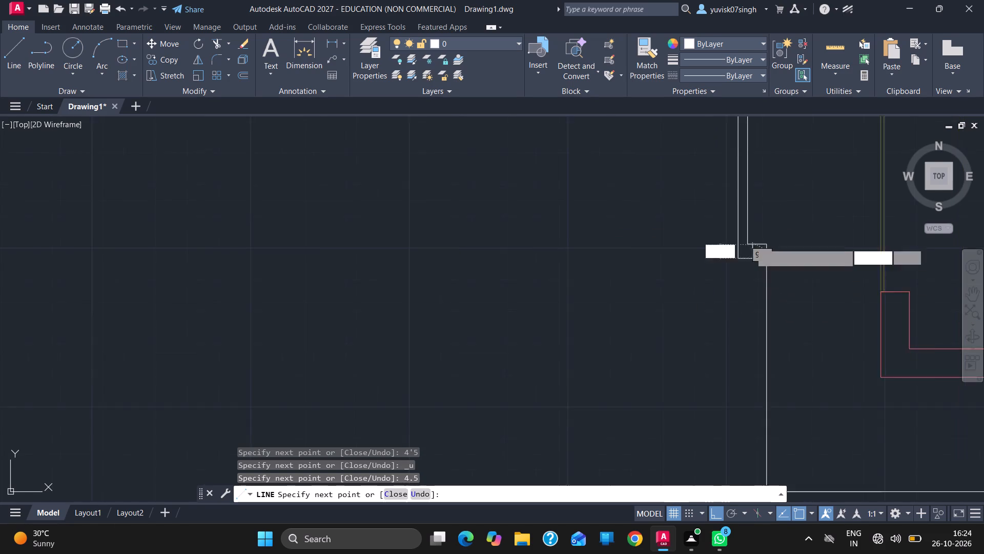
{"action": "scroll", "coordinate": [750, 243], "scroll_direction": "down", "scroll_amount": 1, "text": "ctrl"}
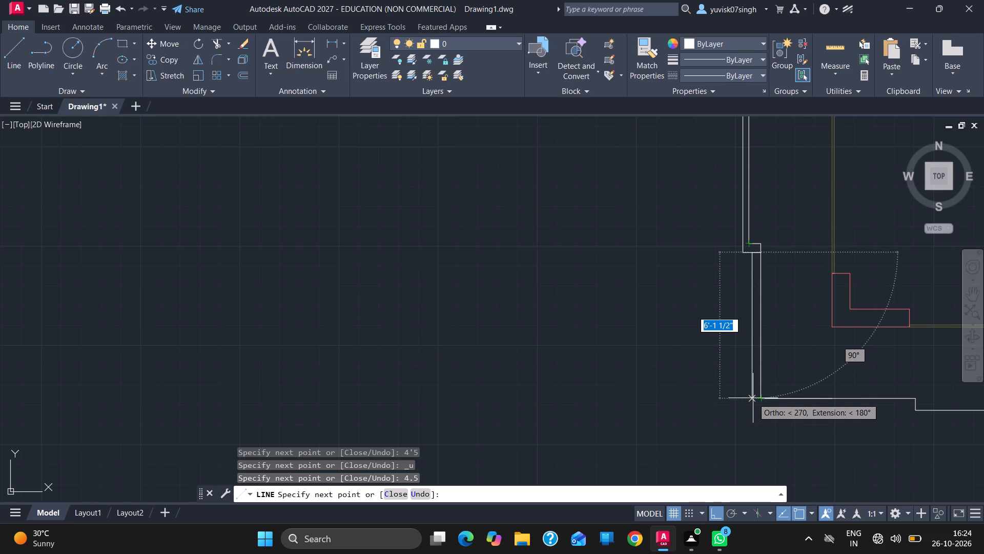
{"action": "left_click", "coordinate": [751, 399]}
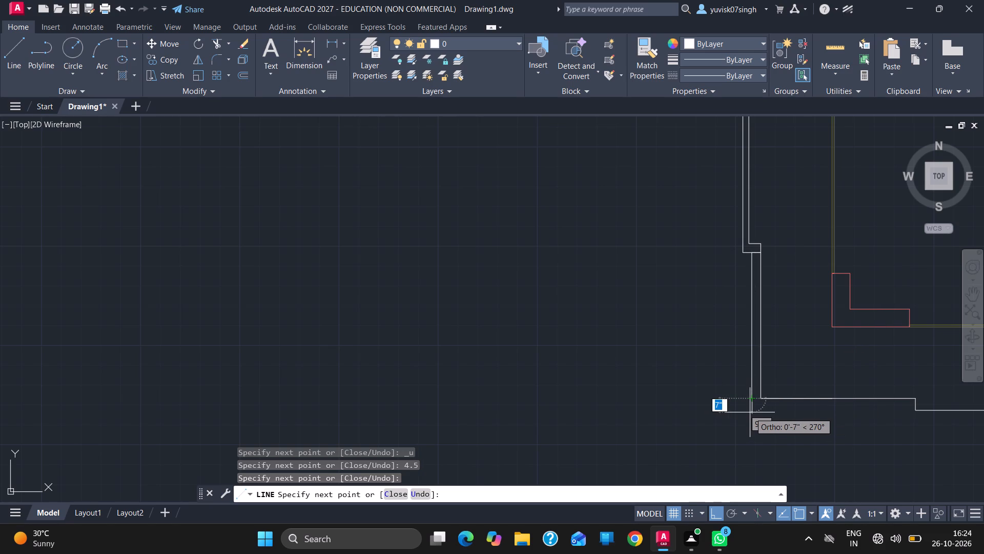
Continue the line 4.5" downward and rightward beneath the outline's bottom edge to its left bottom jog.
{"action": "type", "text": "4.5"}
{"action": "key", "text": "Return"}
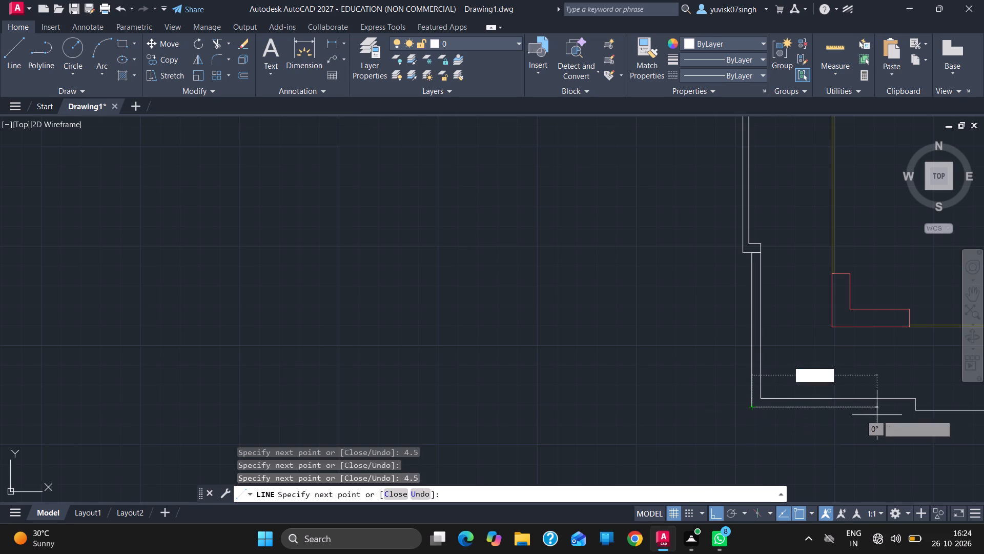
{"action": "left_click", "coordinate": [915, 409]}
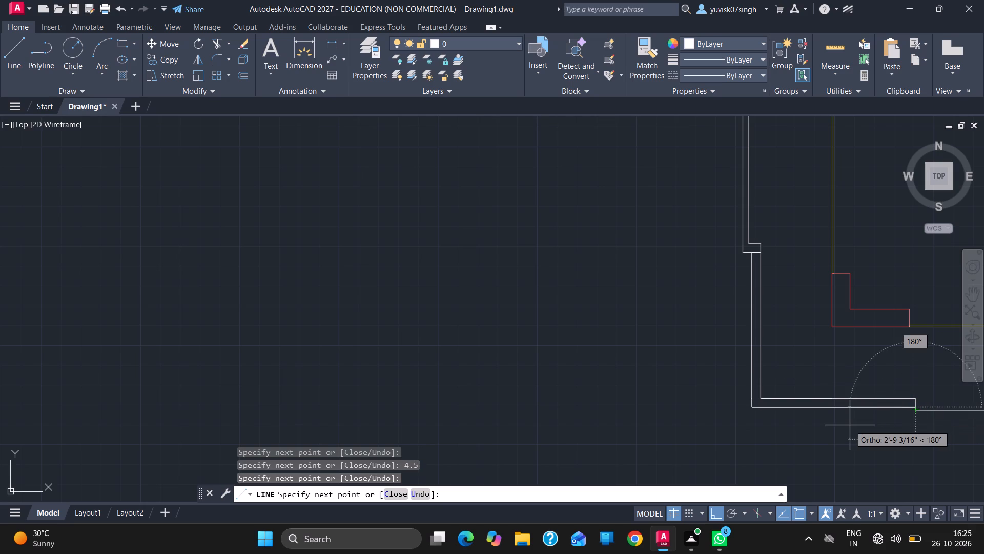
Continue the line 4.5" back leftward and 4.5" downward outside the left bottom jog.
{"action": "type", "text": "4.5"}
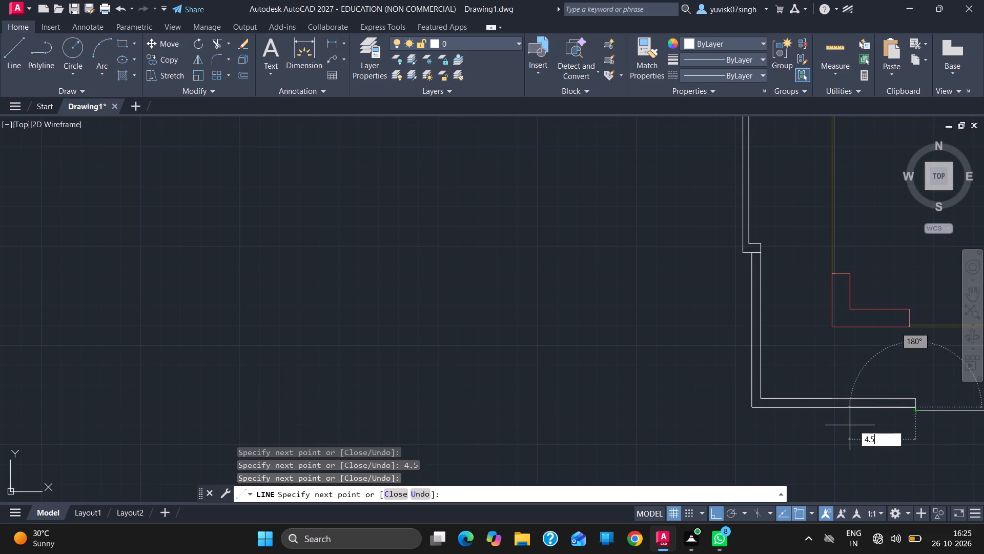
{"action": "key", "text": "Return"}
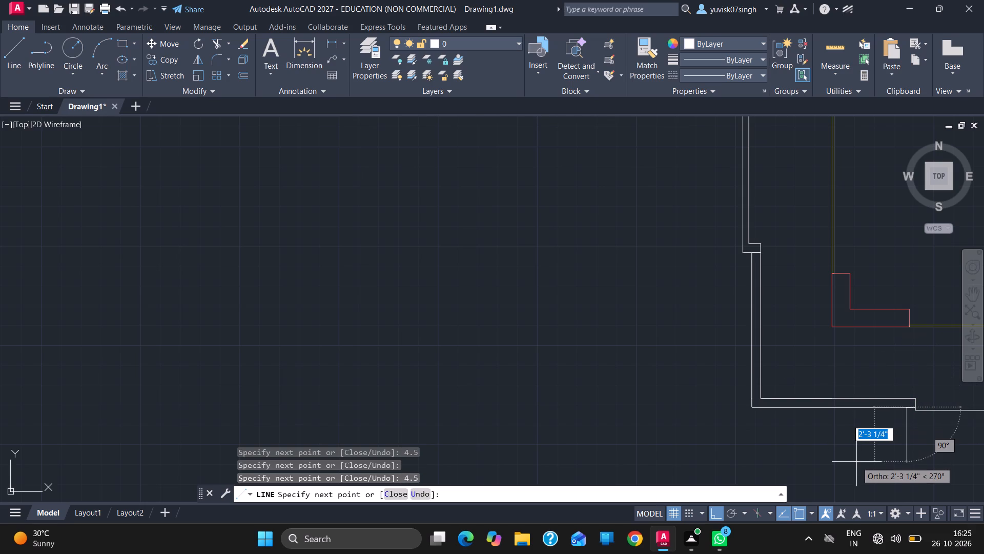
{"action": "type", "text": "5.6"}
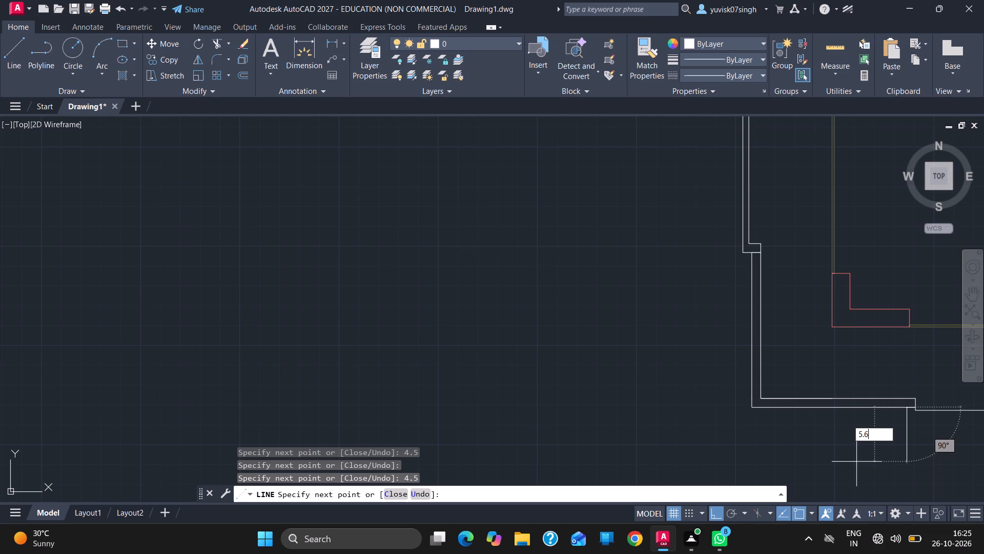
{"action": "key", "text": "BackSpace"}
{"action": "key", "text": "BackSpace"}
{"action": "key", "text": "BackSpace"}
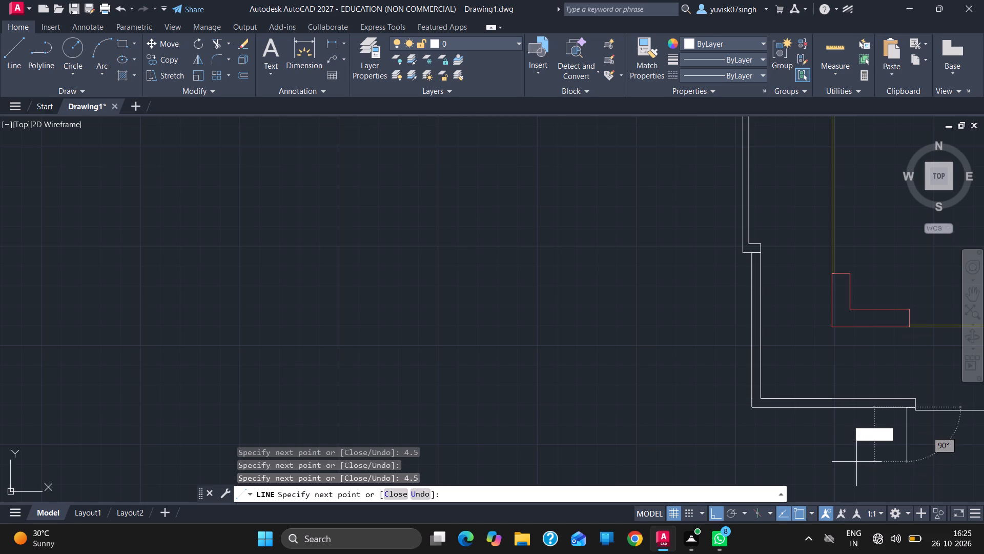
{"action": "type", "text": "4.5"}
{"action": "key", "text": "Return"}
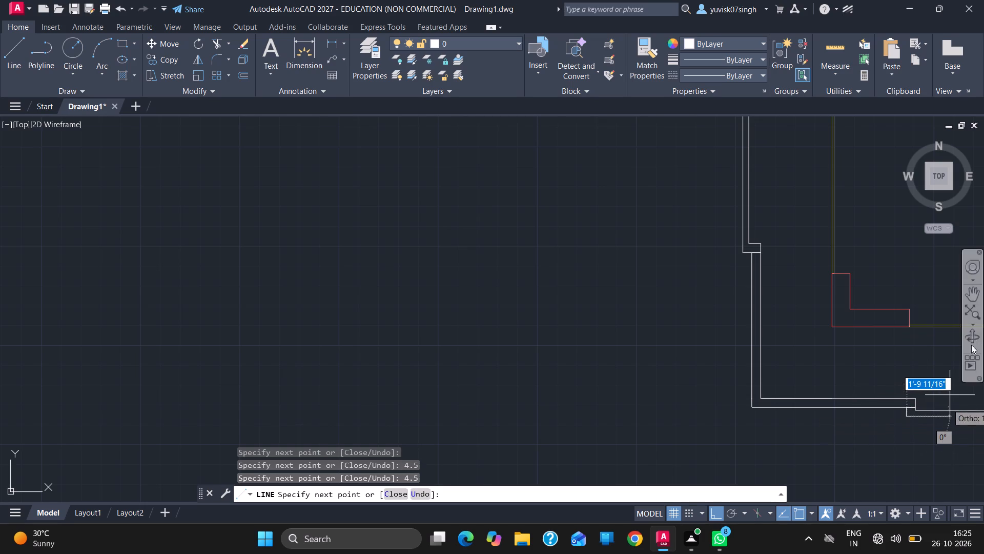
Continue the line rightward below the bottom projection to its right jog, followed by 4.5" rightward and 4.5" upward.
{"action": "left_click", "coordinate": [973, 292]}
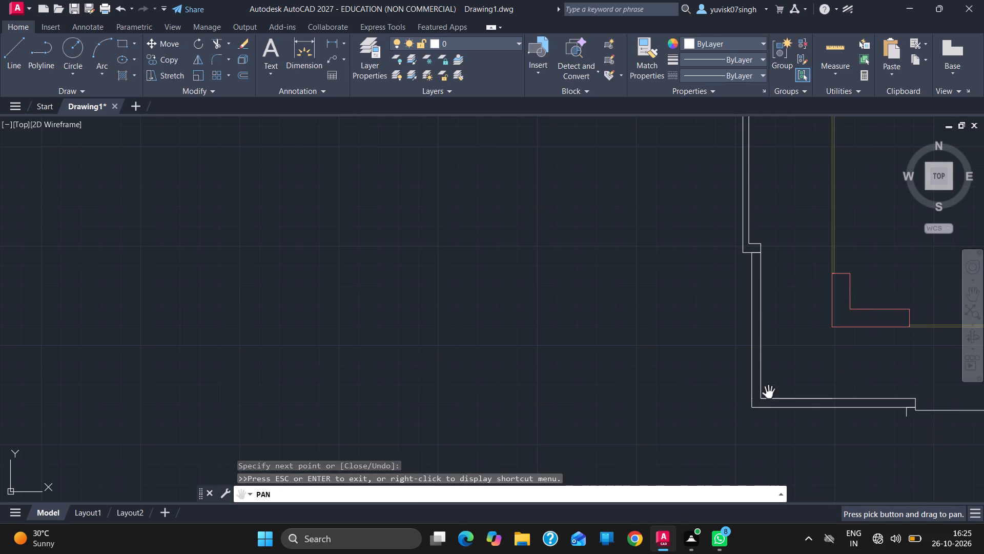
{"action": "left_click_drag", "start_coordinate": [769, 392], "coordinate": [503, 366]}
{"action": "left_click_drag", "start_coordinate": [572, 357], "coordinate": [364, 330]}
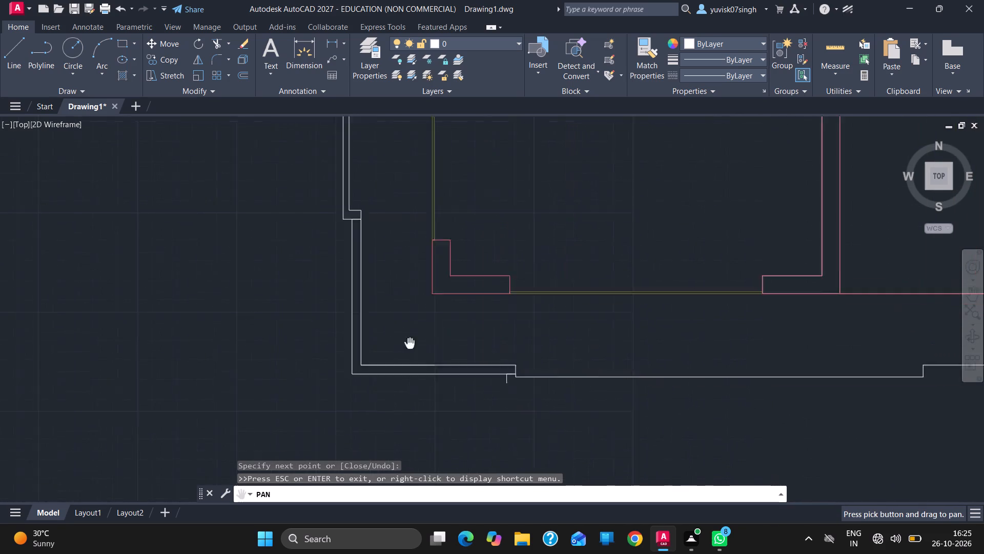
{"action": "left_click_drag", "start_coordinate": [364, 330], "coordinate": [202, 322]}
{"action": "key", "text": "Escape"}
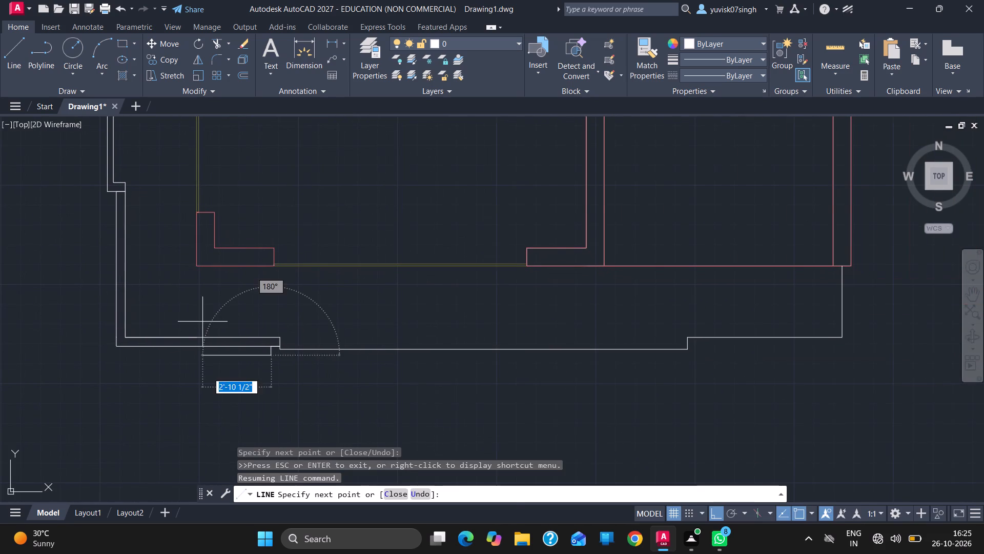
{"action": "left_click", "coordinate": [689, 352]}
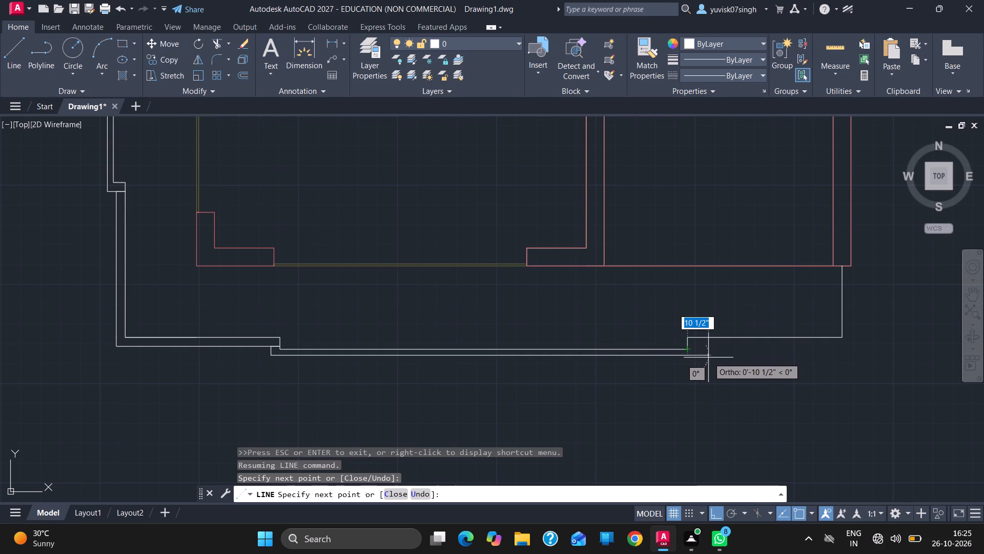
{"action": "type", "text": "4.5"}
{"action": "key", "text": "Return"}
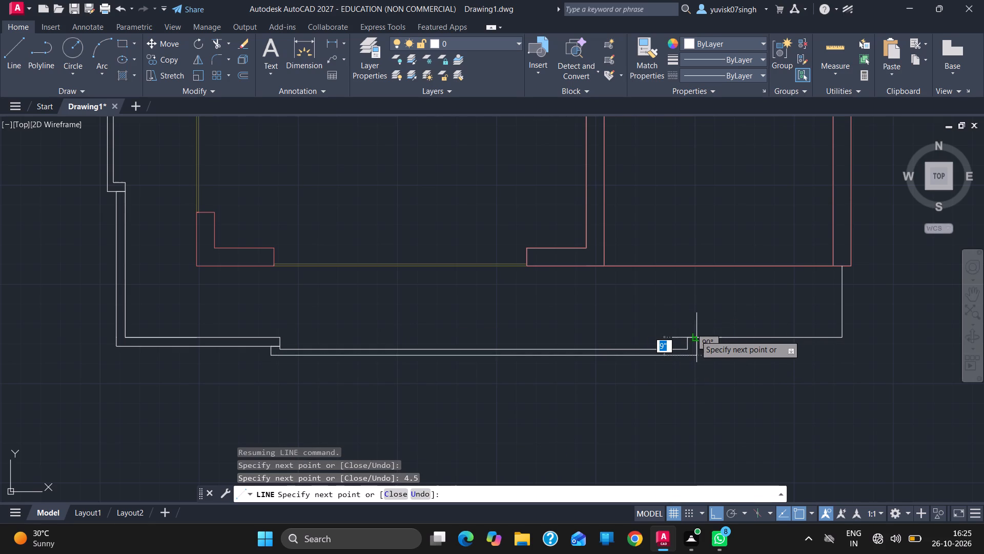
{"action": "type", "text": "4.5"}
{"action": "key", "text": "Return"}
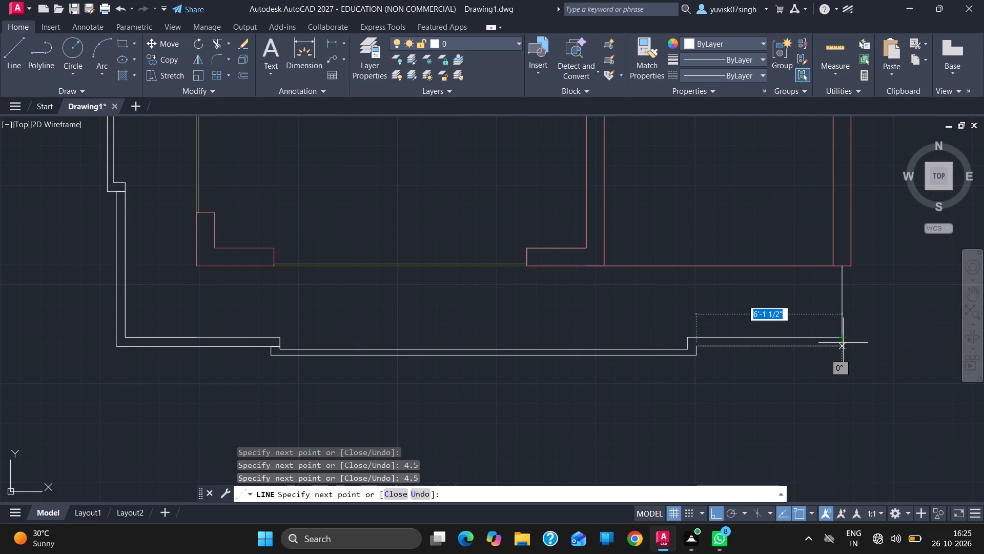
Continue the line rightward below the outline's lower-right corner, 4.5" further right, and up to the wall's outer corner, and end it.
{"action": "left_click", "coordinate": [843, 343]}
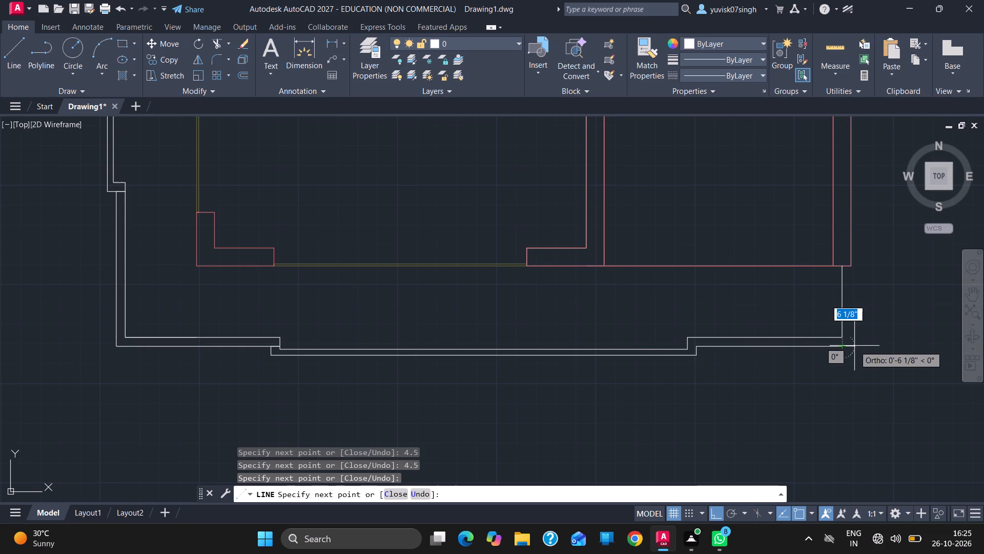
{"action": "type", "text": "4.5"}
{"action": "key", "text": "Return"}
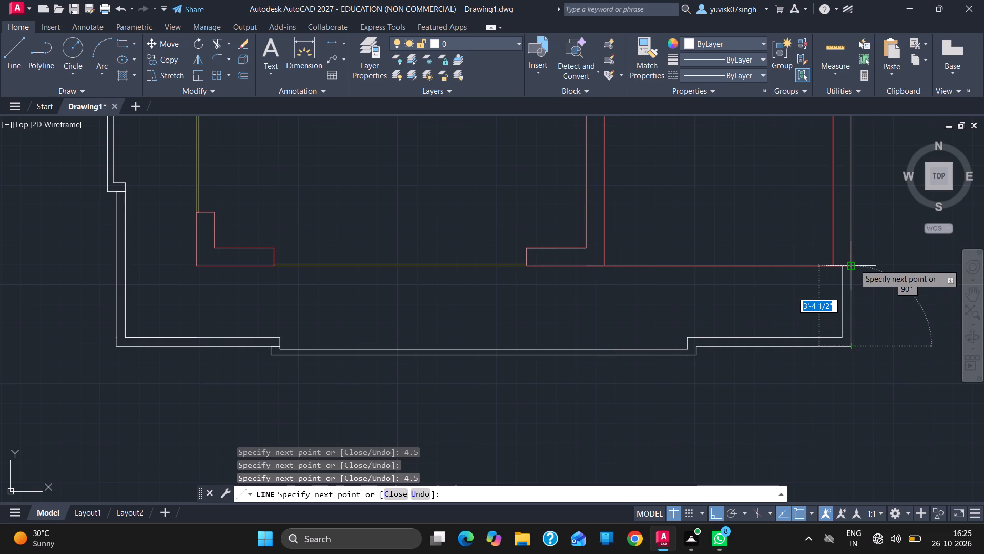
{"action": "left_click", "coordinate": [854, 264]}
{"action": "key", "text": "Escape"}
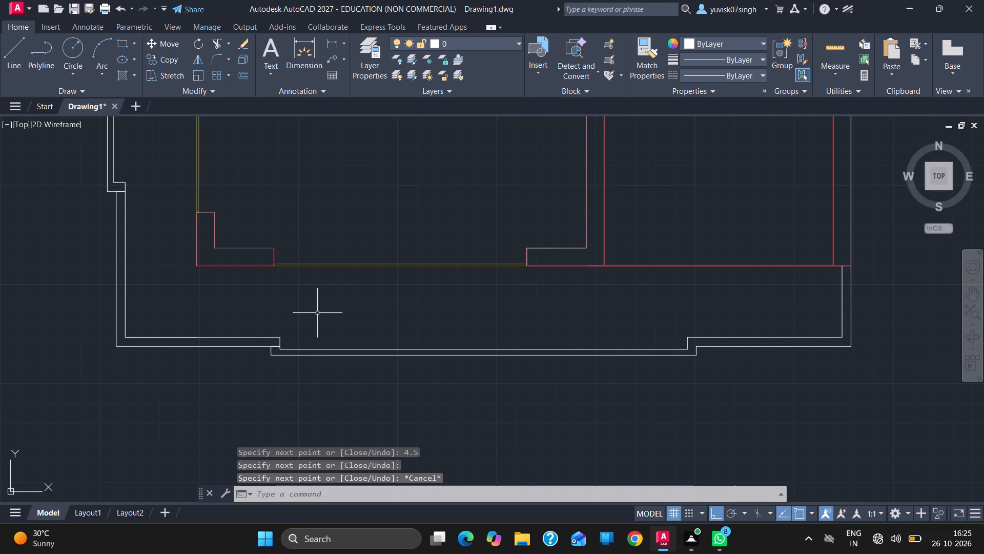
Erase the short 4.5" segment overlapping the outer line at the left bottom jog.
{"action": "left_click", "coordinate": [275, 347]}
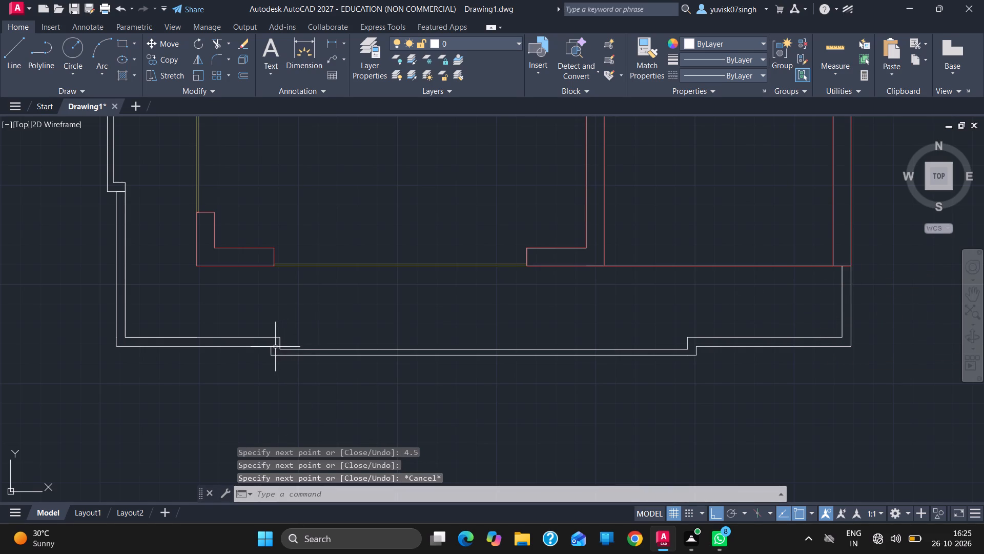
{"action": "key", "text": "Delete"}
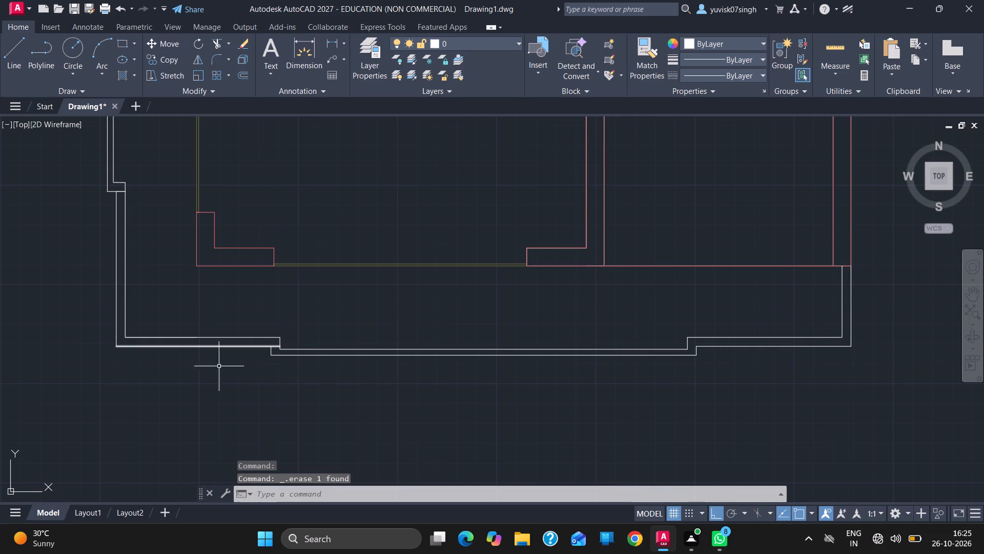
Trim the leftover line pieces bridging the two outlines at the left bottom jog and the left side's lower jog.
{"action": "type", "text": "TR"}
{"action": "key", "text": "Return"}
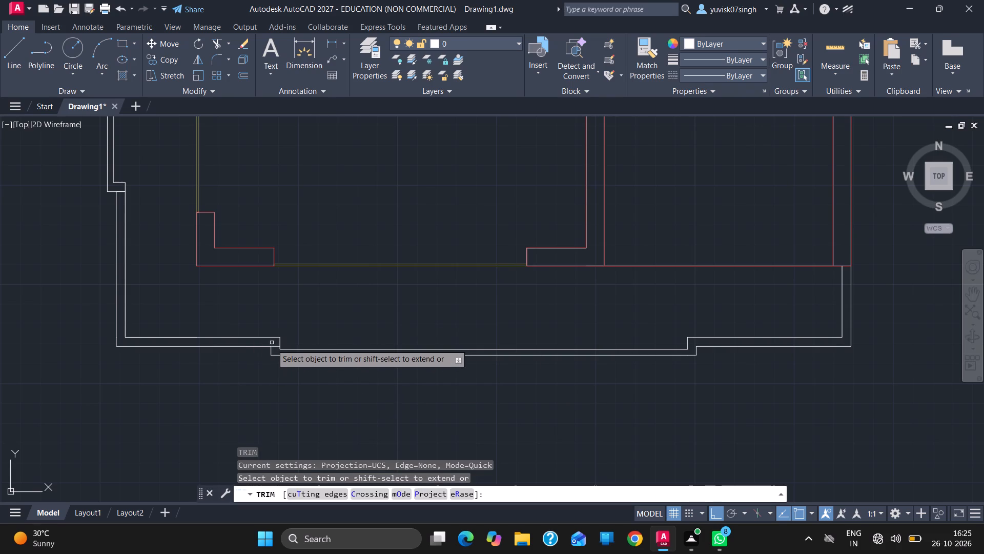
{"action": "left_click", "coordinate": [275, 348]}
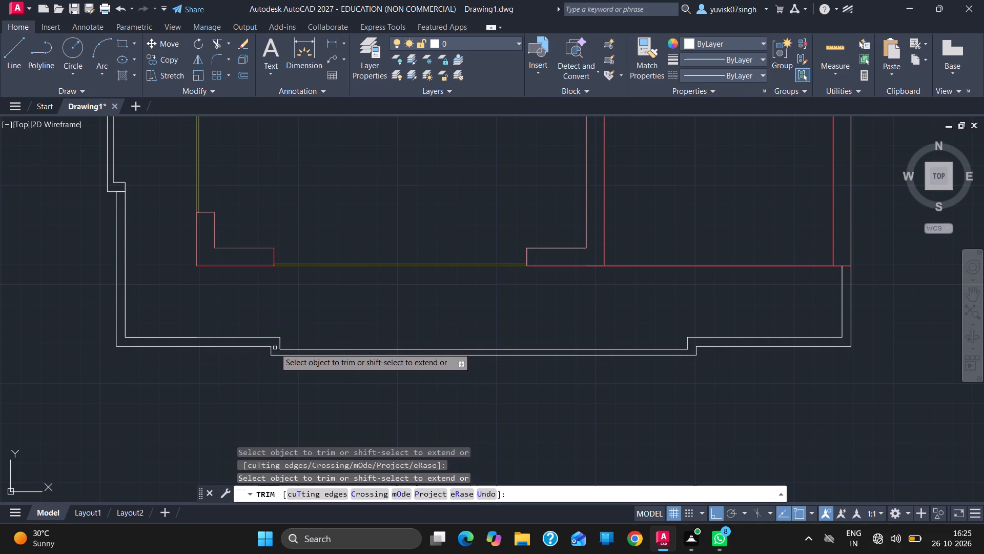
{"action": "left_click", "coordinate": [119, 190]}
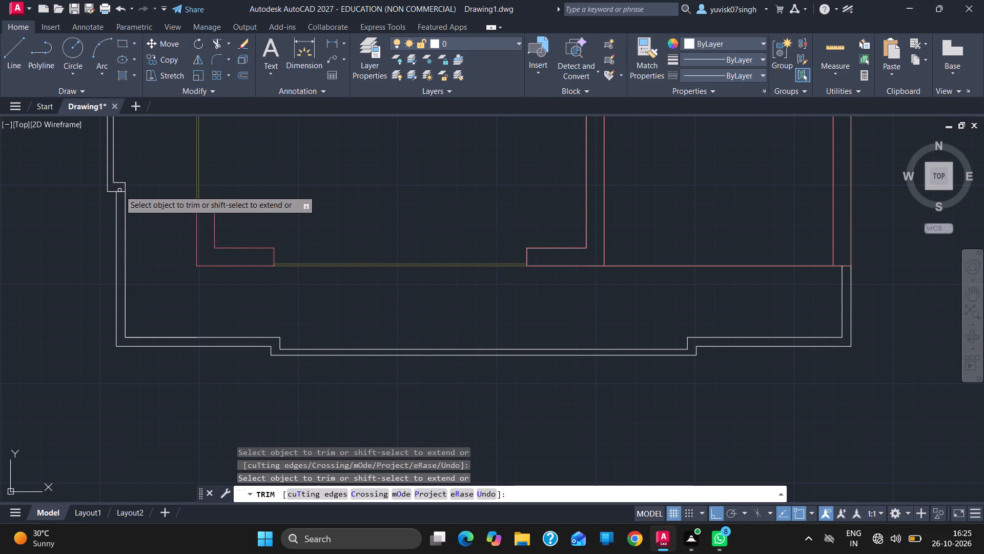
{"action": "left_click", "coordinate": [119, 191]}
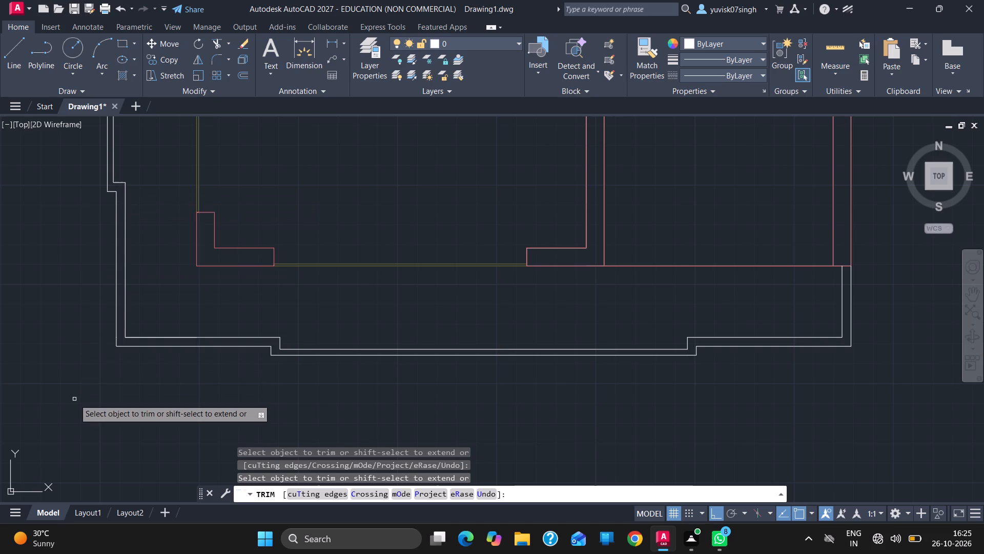
Trim the leftover line pieces between the two outlines at the left side's upper jog and finish trimming.
{"action": "scroll", "coordinate": [74, 399], "scroll_direction": "down", "scroll_amount": 2, "text": "ctrl"}
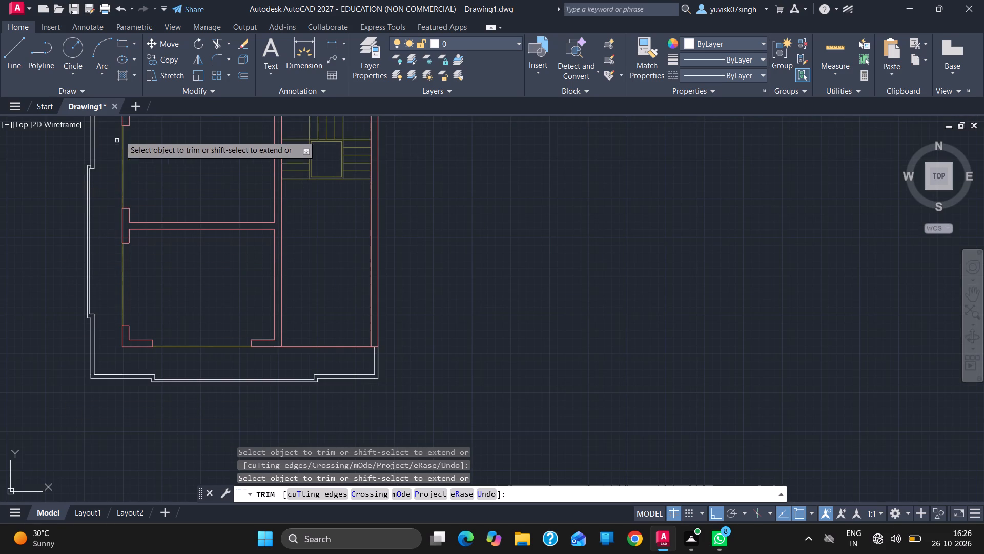
{"action": "scroll", "coordinate": [77, 240], "scroll_direction": "down", "scroll_amount": 2, "text": "ctrl"}
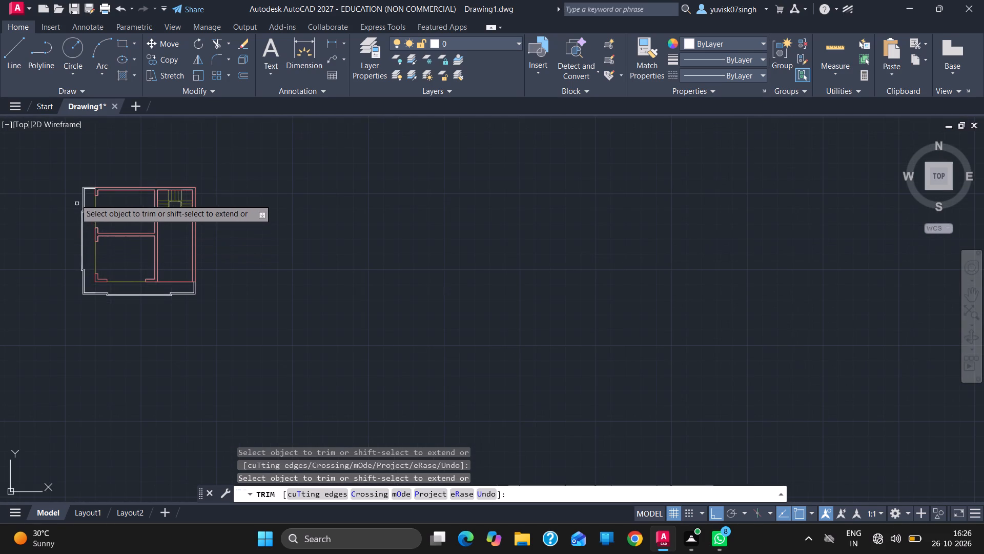
{"action": "scroll", "coordinate": [73, 196], "scroll_direction": "up", "scroll_amount": 2, "text": "ctrl"}
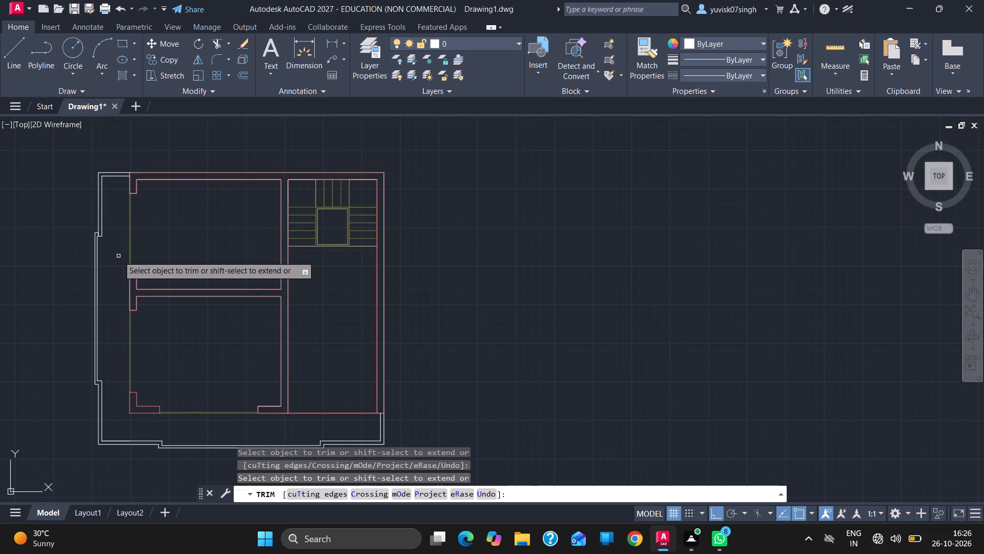
{"action": "scroll", "coordinate": [118, 256], "scroll_direction": "up", "scroll_amount": 4, "text": "ctrl"}
{"action": "scroll", "coordinate": [118, 256], "scroll_direction": "down", "scroll_amount": 2, "text": "ctrl"}
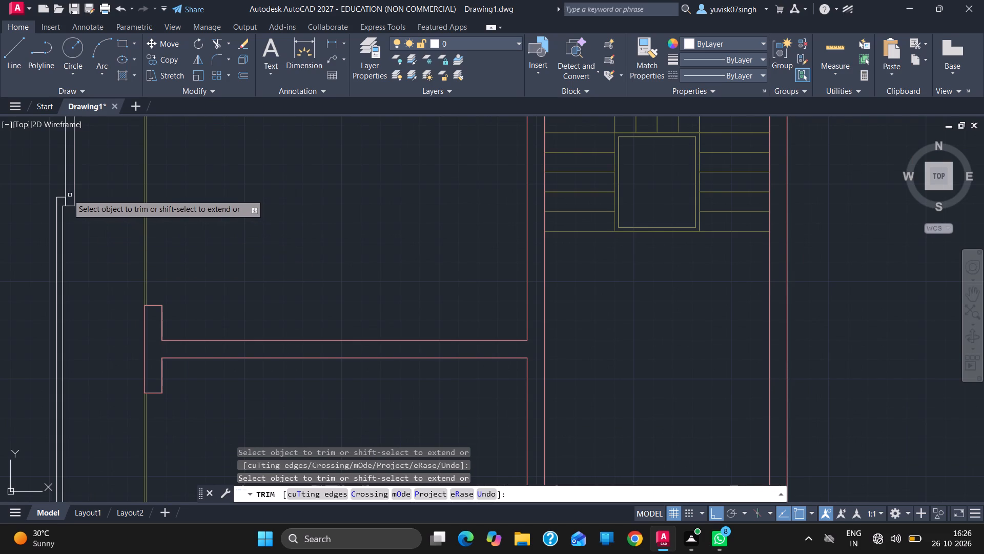
{"action": "left_click", "coordinate": [65, 205]}
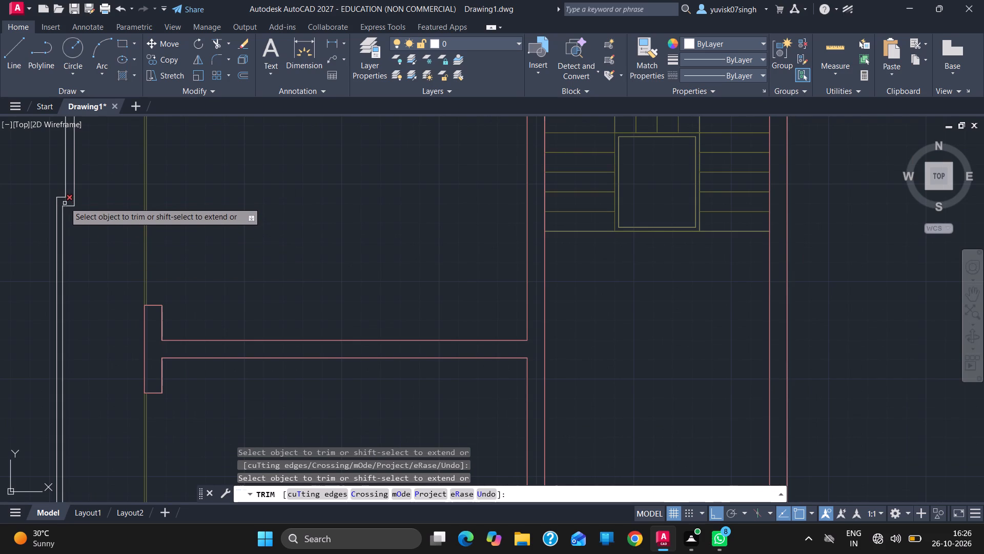
{"action": "left_click", "coordinate": [65, 201]}
{"action": "scroll", "coordinate": [92, 281], "scroll_direction": "down", "scroll_amount": 3, "text": "ctrl"}
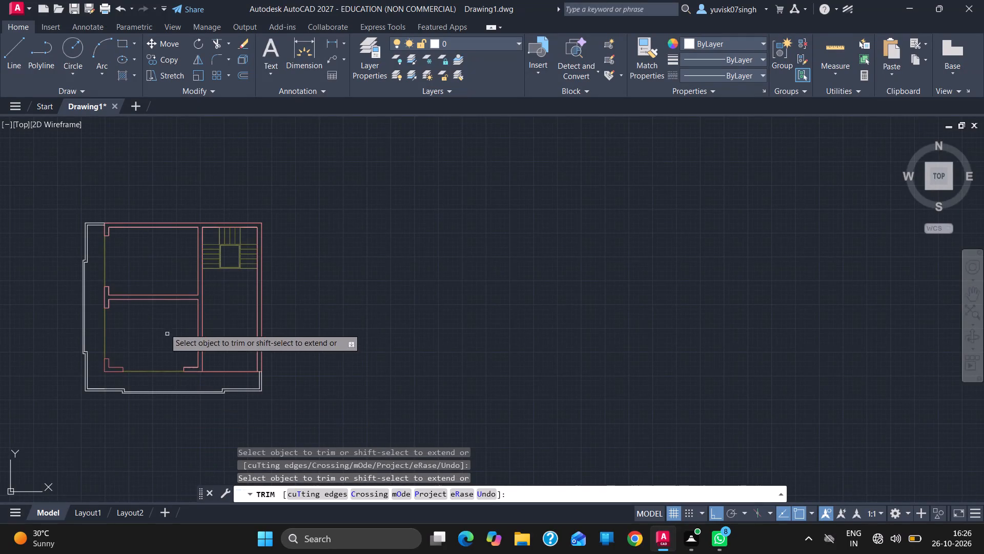
{"action": "scroll", "coordinate": [122, 209], "scroll_direction": "down", "scroll_amount": 4, "text": "ctrl"}
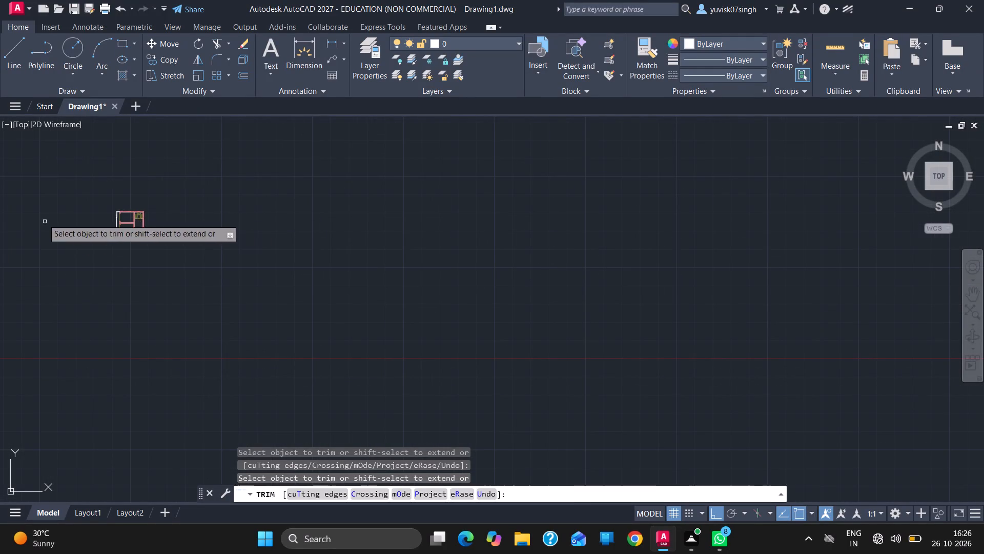
{"action": "scroll", "coordinate": [295, 256], "scroll_direction": "down", "scroll_amount": 3, "text": "ctrl"}
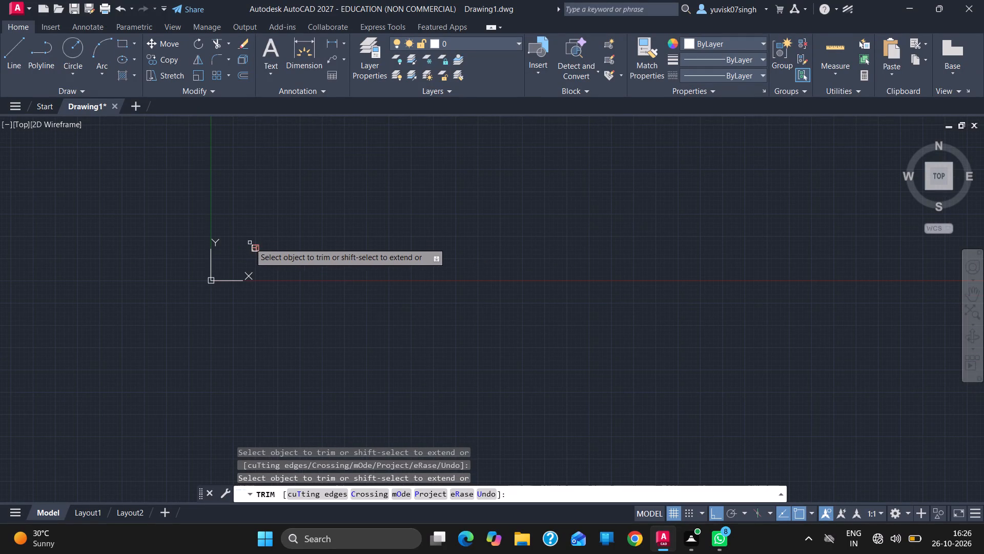
{"action": "scroll", "coordinate": [250, 243], "scroll_direction": "up", "scroll_amount": 5, "text": "ctrl"}
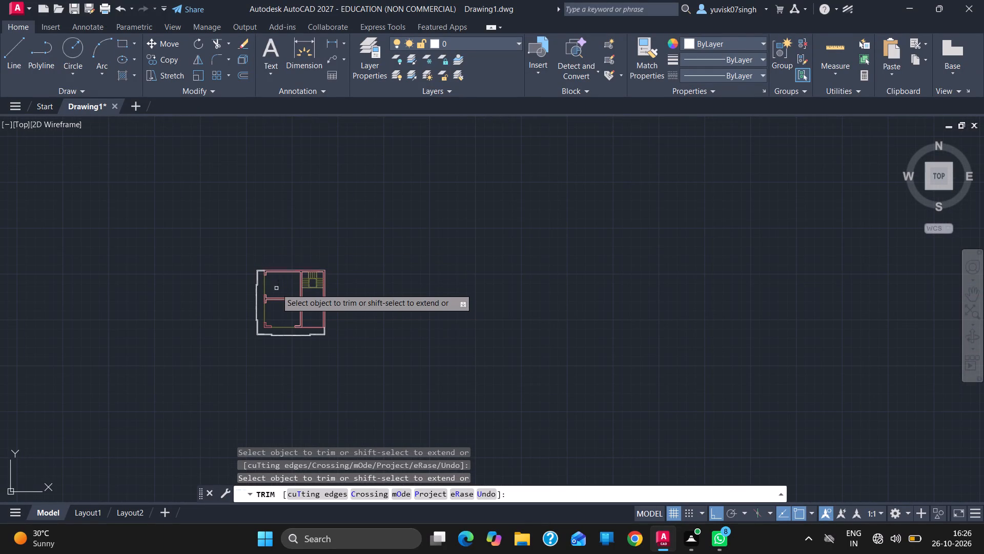
{"action": "scroll", "coordinate": [276, 288], "scroll_direction": "up", "scroll_amount": 6, "text": "ctrl"}
{"action": "scroll", "coordinate": [276, 288], "scroll_direction": "down", "scroll_amount": 3, "text": "ctrl"}
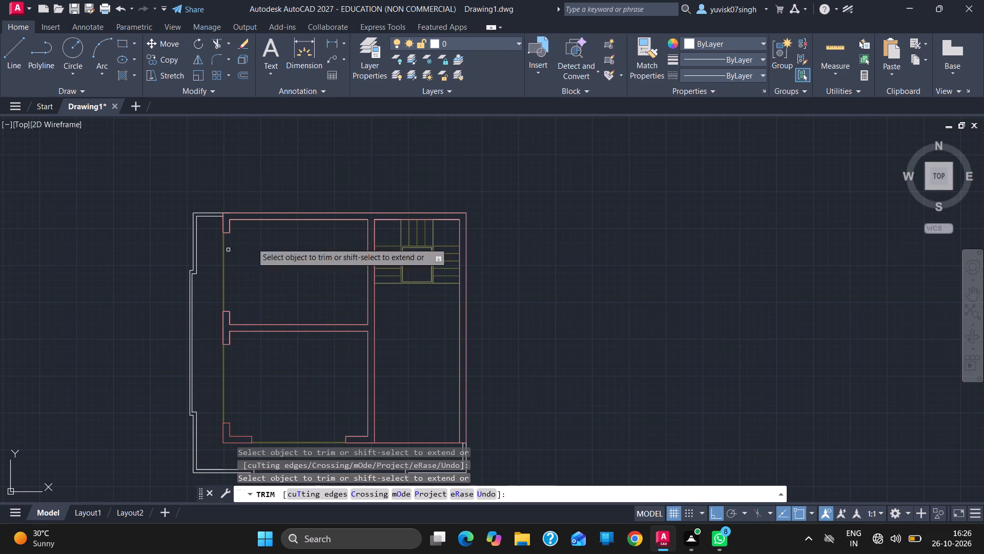
{"action": "key", "text": "Escape"}
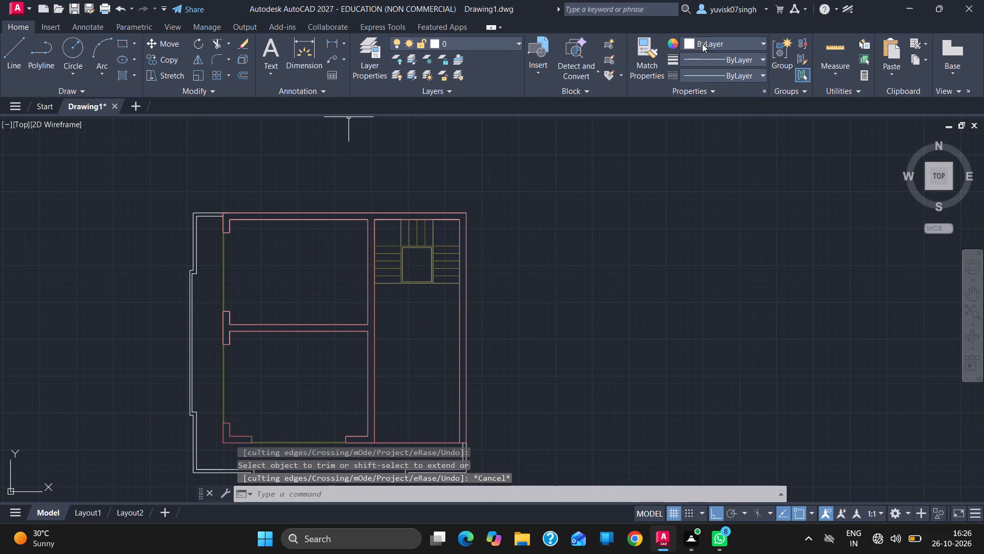
Set the current object colour to the light blue 122,175,223.
{"action": "left_click", "coordinate": [702, 46]}
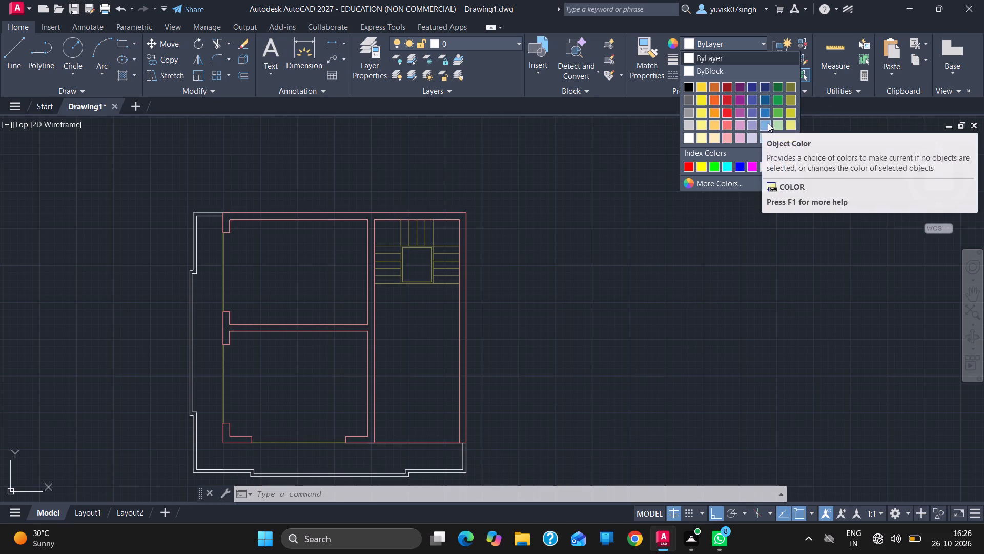
{"action": "left_click", "coordinate": [762, 114]}
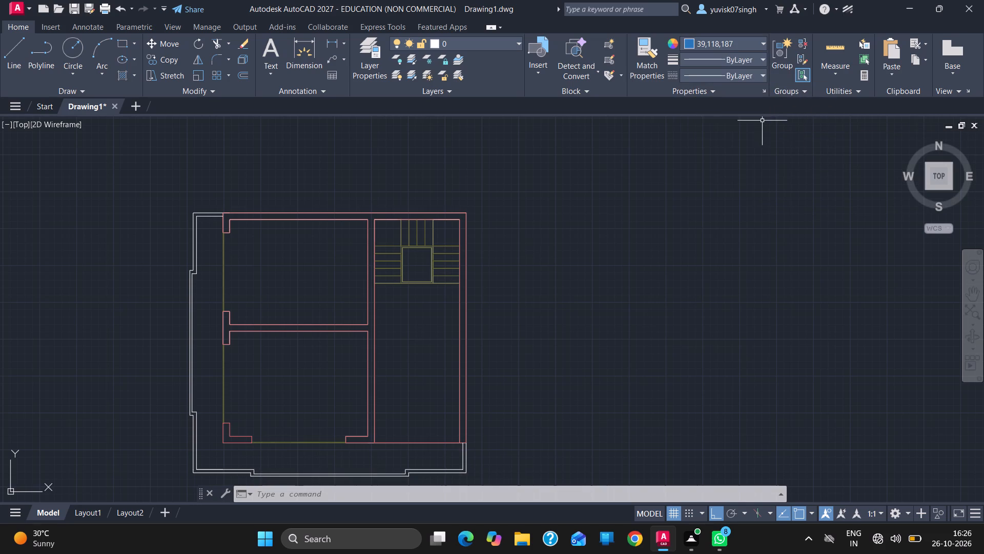
{"action": "left_click", "coordinate": [745, 41]}
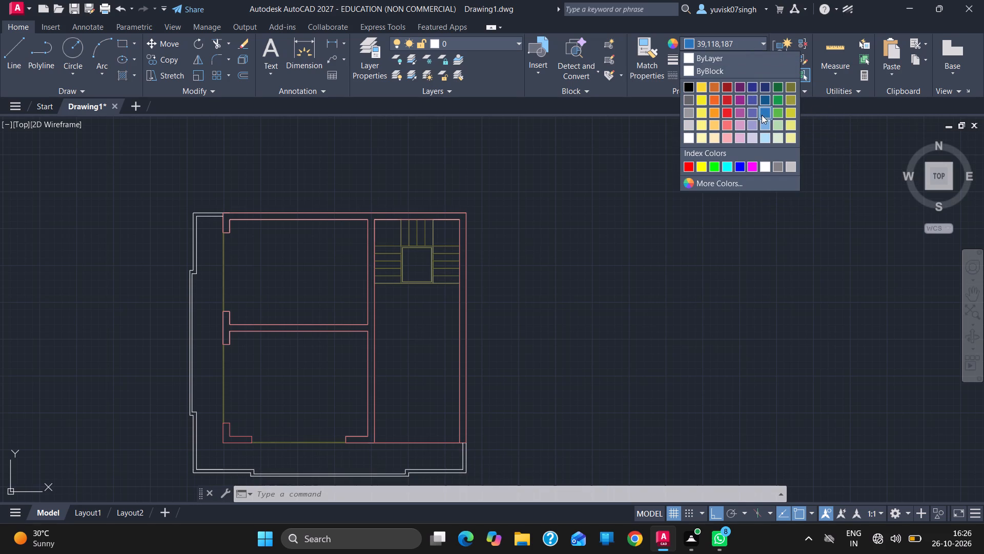
{"action": "left_click", "coordinate": [765, 125]}
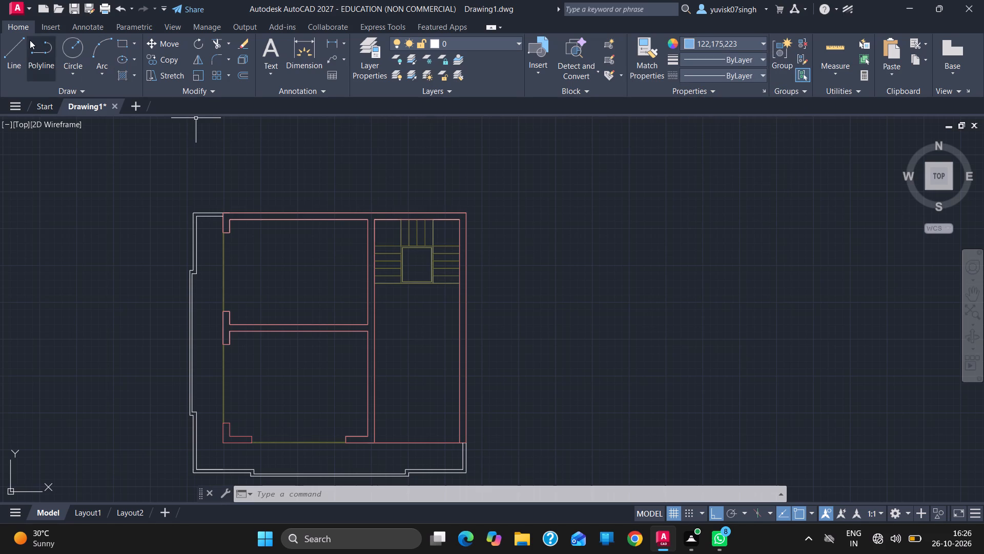
Trace the outer stepped outline with lines from the wall's upper-left corner, down the left side's jogs to the lower-left corner.
{"action": "left_click", "coordinate": [25, 39]}
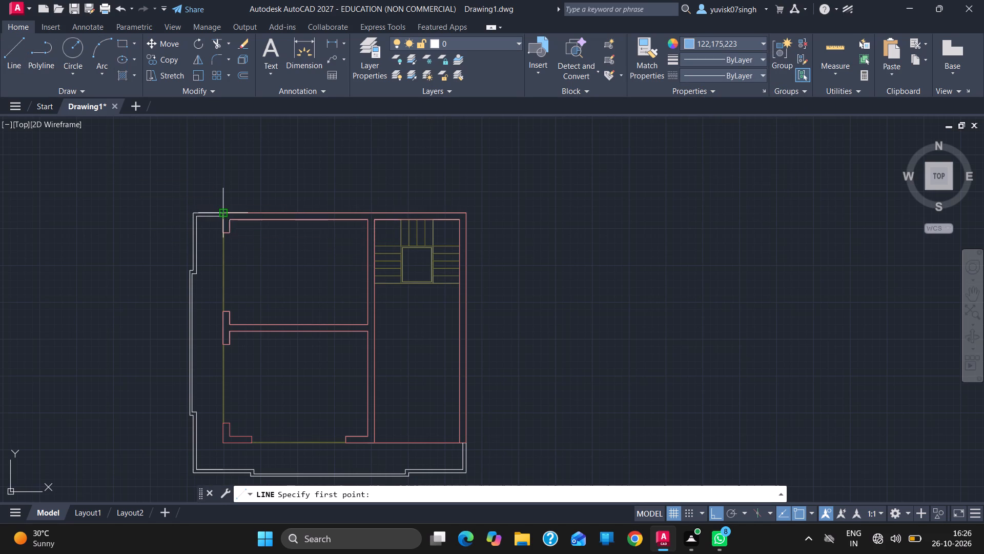
{"action": "left_click", "coordinate": [220, 211]}
{"action": "left_click", "coordinate": [193, 214]}
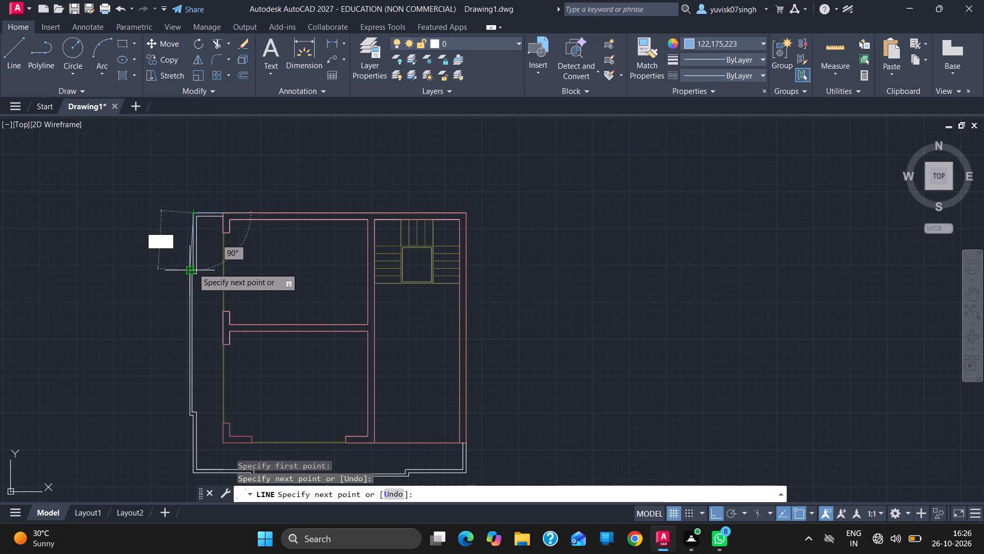
{"action": "left_click", "coordinate": [194, 270]}
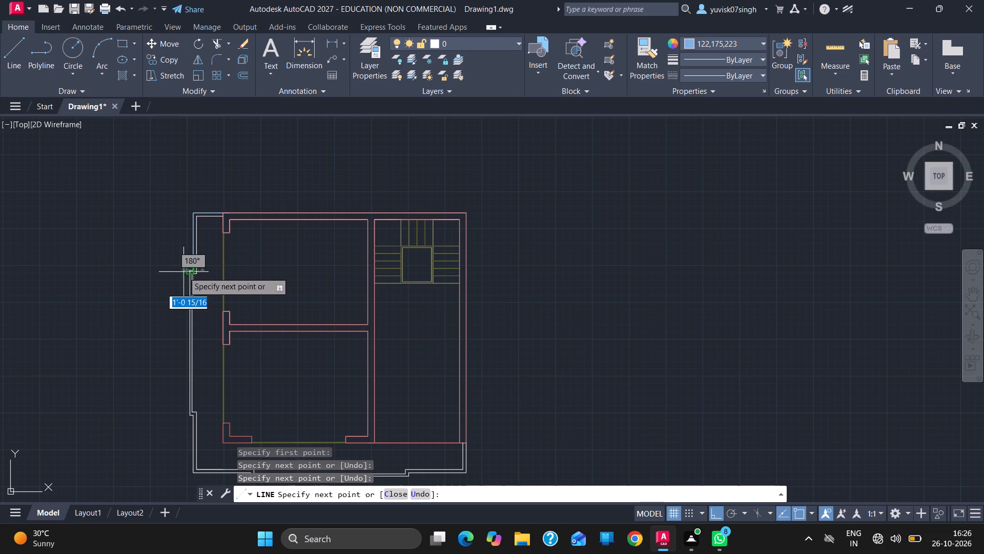
{"action": "left_click_drag", "start_coordinate": [189, 272], "coordinate": [182, 373]}
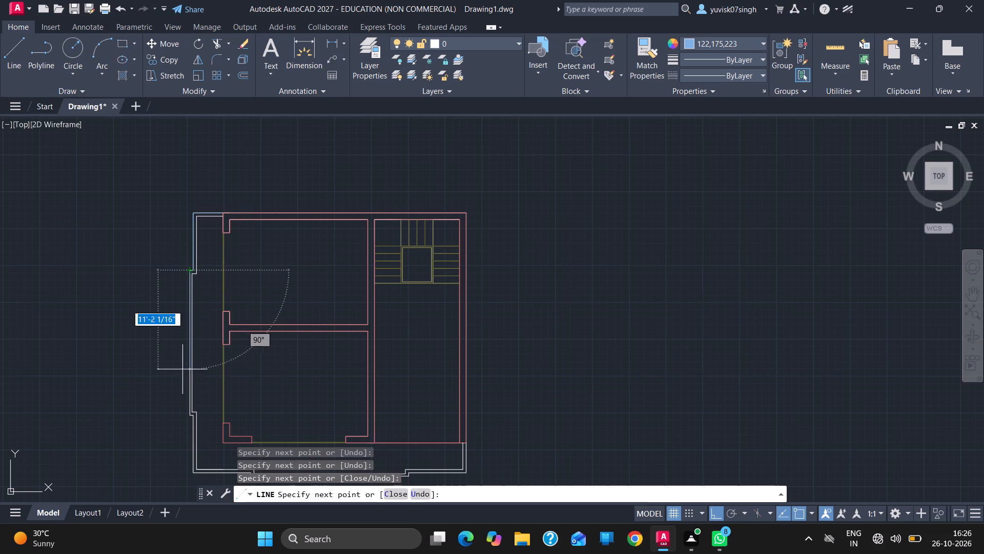
{"action": "left_click_drag", "start_coordinate": [182, 373], "coordinate": [177, 426]}
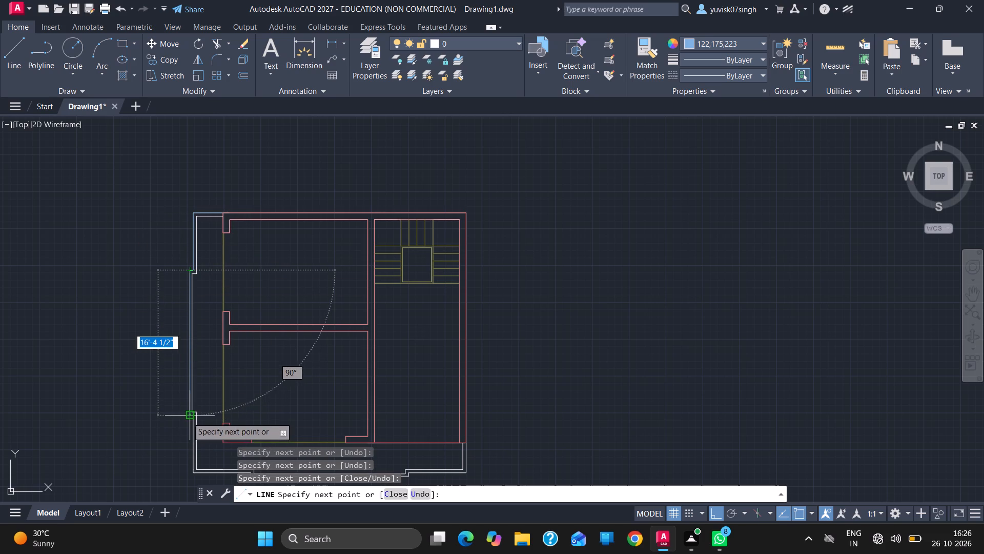
{"action": "left_click", "coordinate": [187, 417]}
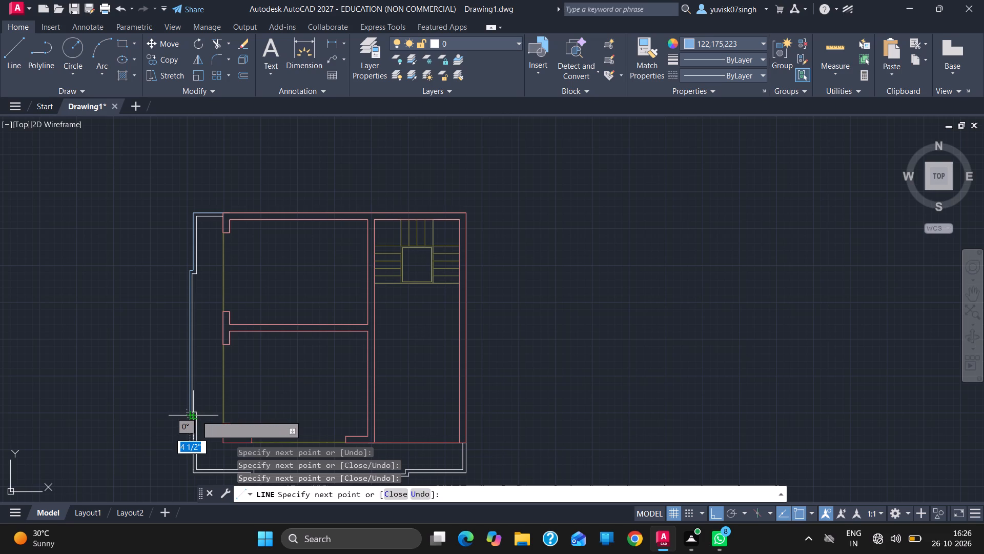
{"action": "left_click", "coordinate": [196, 415]}
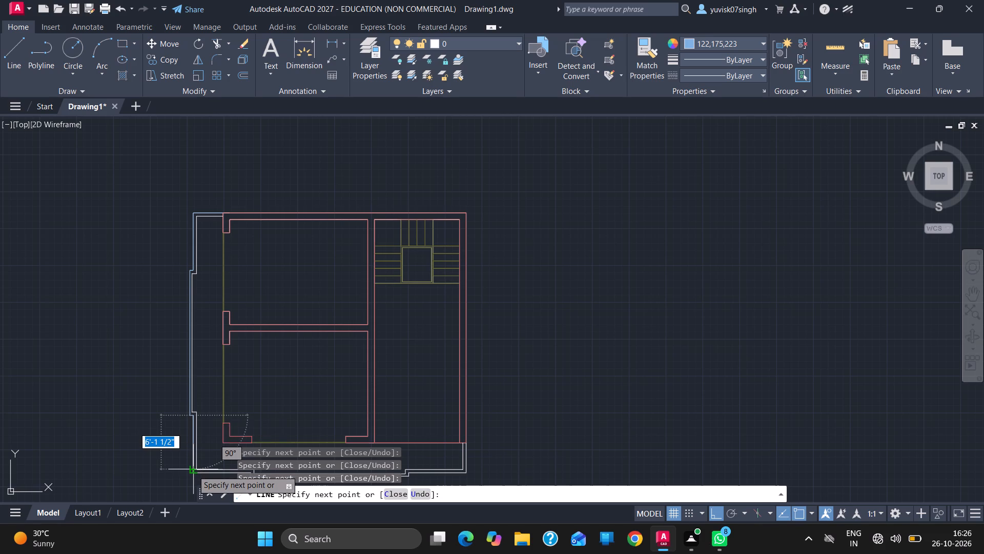
{"action": "left_click", "coordinate": [192, 476]}
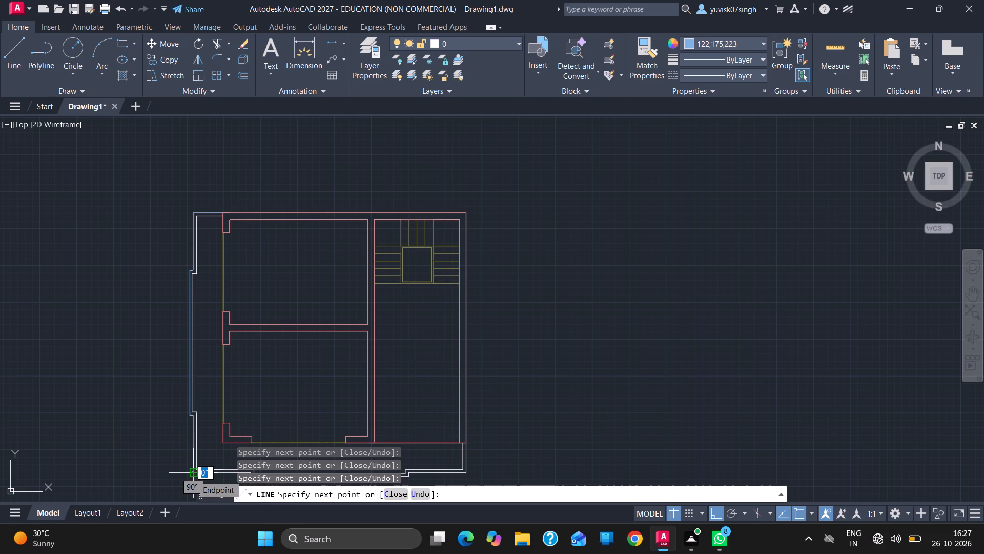
Continue tracing the outer outline along the stepped bottom edge and up to the wall's lower-right outer corner, and end the line.
{"action": "scroll", "coordinate": [620, 195], "scroll_direction": "down", "scroll_amount": 3, "text": "ctrl"}
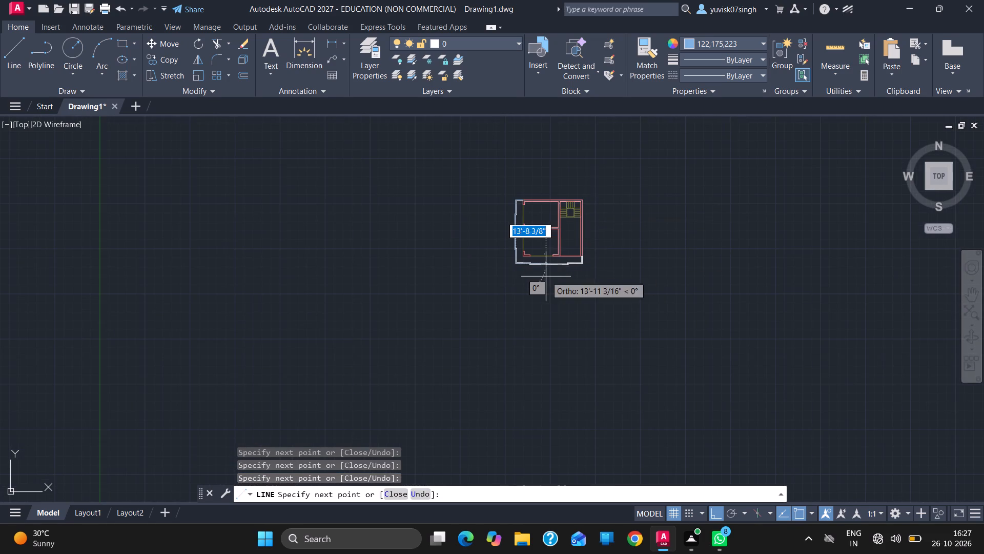
{"action": "scroll", "coordinate": [545, 276], "scroll_direction": "up", "scroll_amount": 6, "text": "ctrl"}
{"action": "scroll", "coordinate": [545, 276], "scroll_direction": "down", "scroll_amount": 3, "text": "ctrl"}
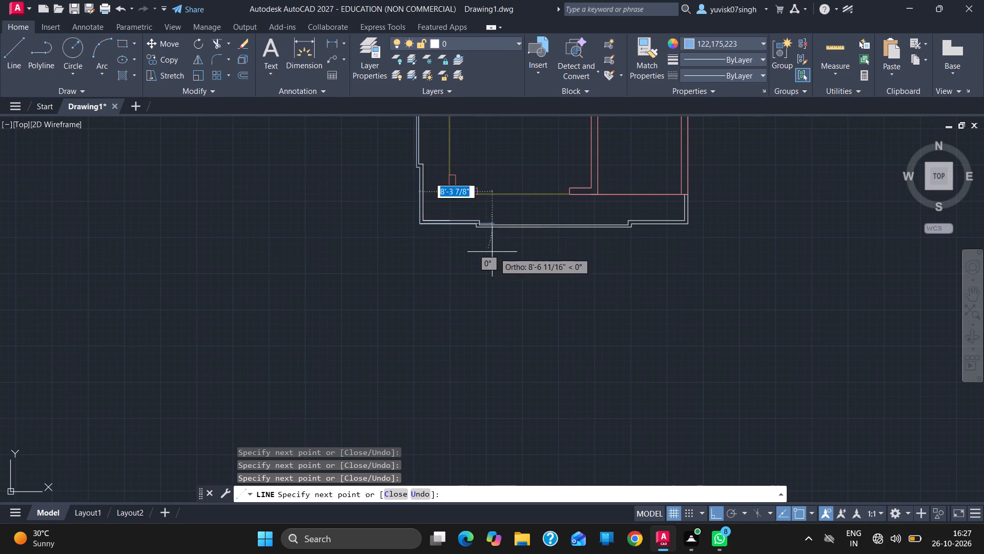
{"action": "left_click", "coordinate": [475, 224]}
{"action": "left_click", "coordinate": [476, 226]}
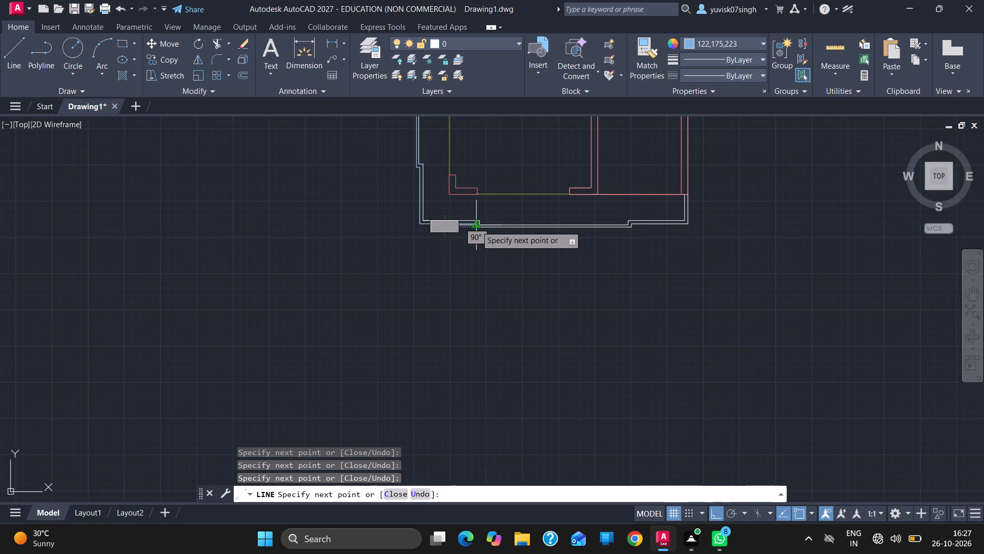
{"action": "left_click", "coordinate": [631, 228]}
{"action": "scroll", "coordinate": [631, 228], "scroll_direction": "up", "scroll_amount": 3, "text": "ctrl"}
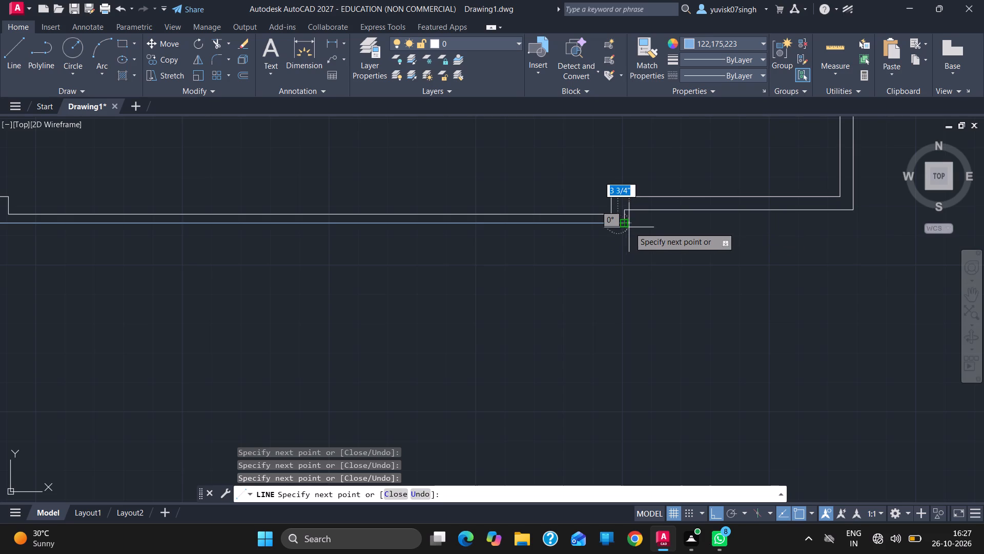
{"action": "left_click", "coordinate": [625, 225]}
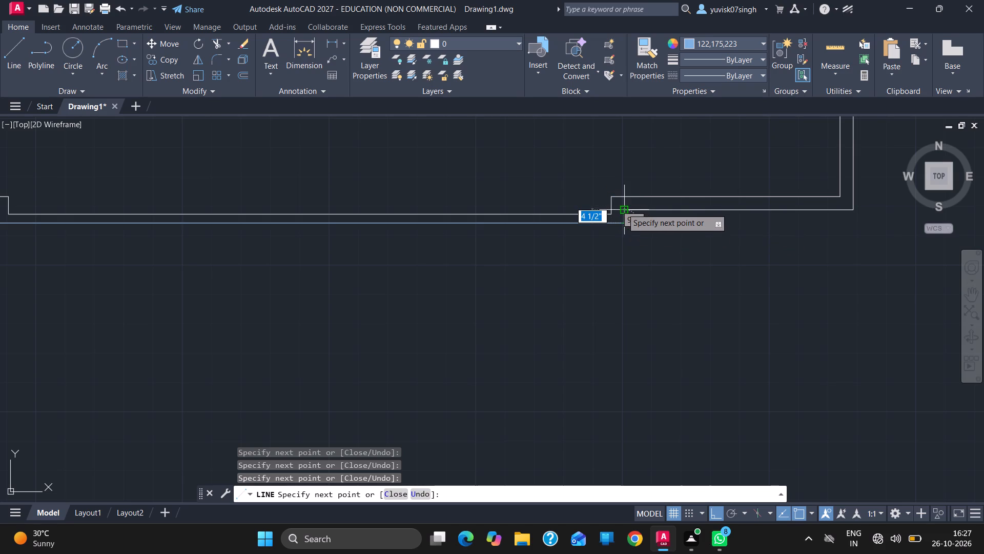
{"action": "left_click_drag", "start_coordinate": [622, 209], "coordinate": [848, 211]}
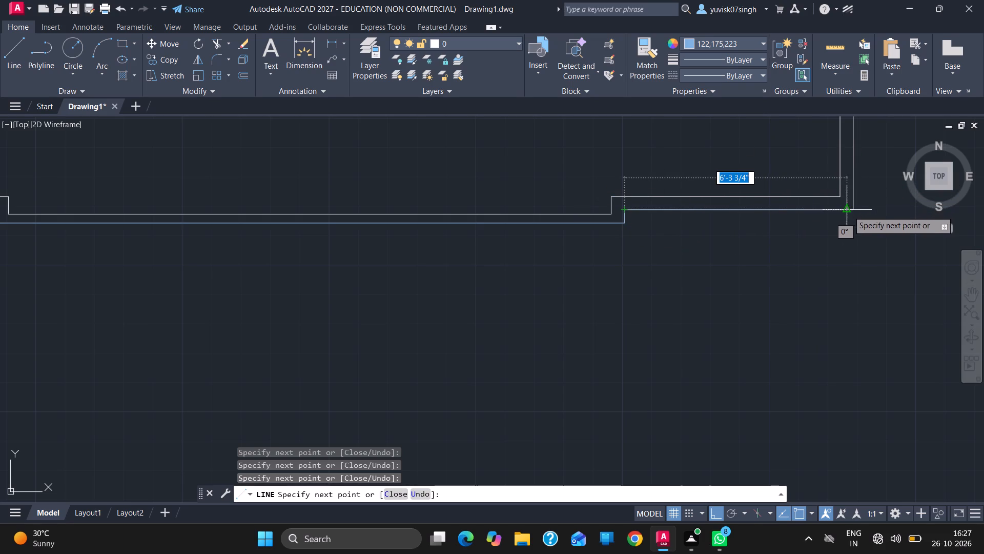
{"action": "left_click_drag", "start_coordinate": [848, 211], "coordinate": [848, 211]}
{"action": "left_click", "coordinate": [853, 209]}
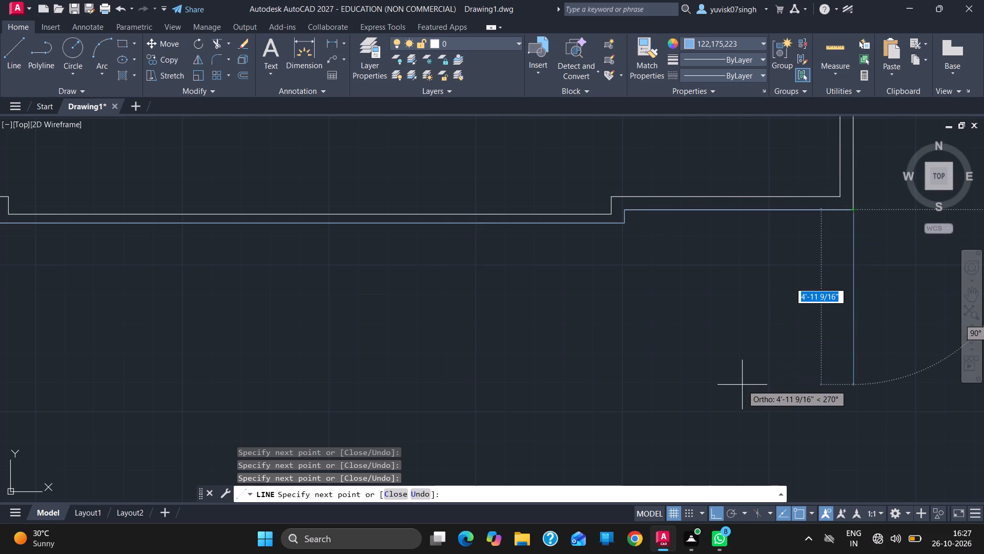
{"action": "scroll", "coordinate": [742, 385], "scroll_direction": "down", "scroll_amount": 2, "text": "ctrl"}
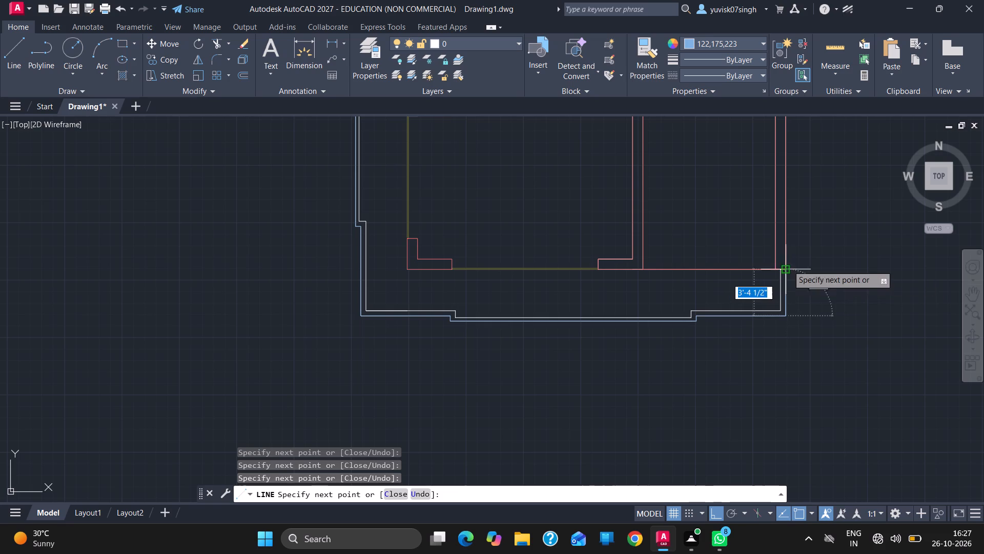
{"action": "left_click", "coordinate": [789, 268]}
{"action": "key", "text": "Escape"}
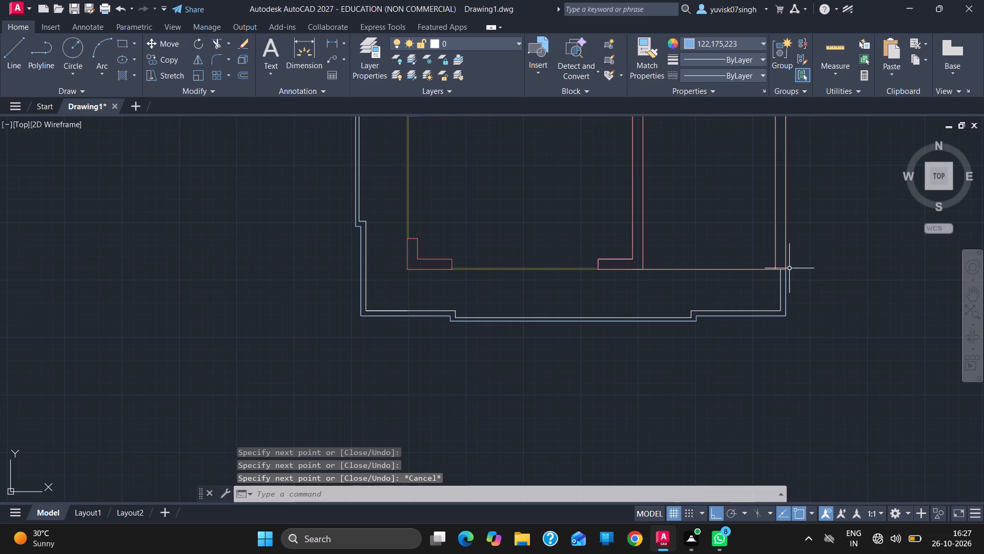
Trace the inner outline with lines from the wall's lower-right end, down and along the stepped bottom edge to the inner lower-left corner.
{"action": "left_click", "coordinate": [21, 55]}
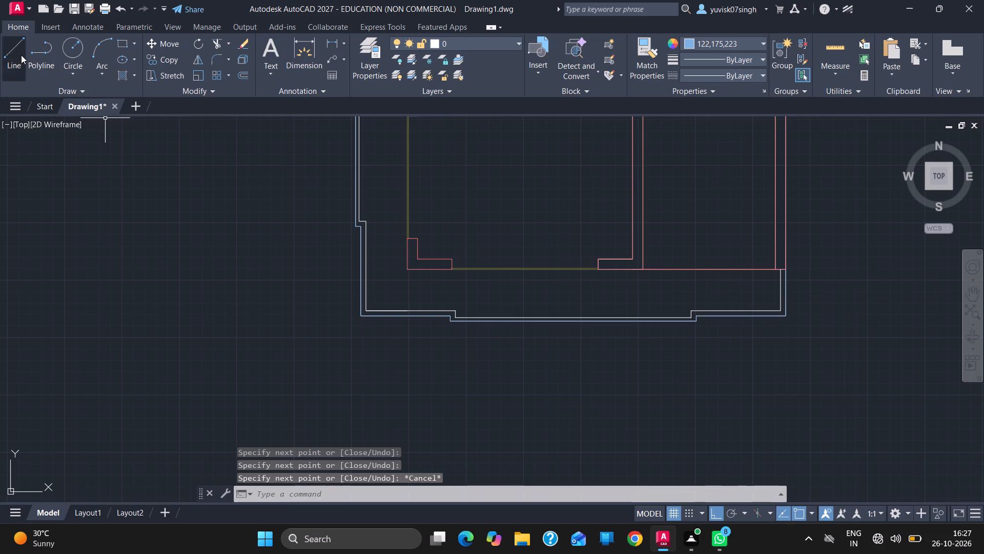
{"action": "left_click", "coordinate": [784, 271]}
{"action": "left_click_drag", "start_coordinate": [780, 310], "coordinate": [691, 309]}
{"action": "left_click_drag", "start_coordinate": [691, 309], "coordinate": [691, 312]}
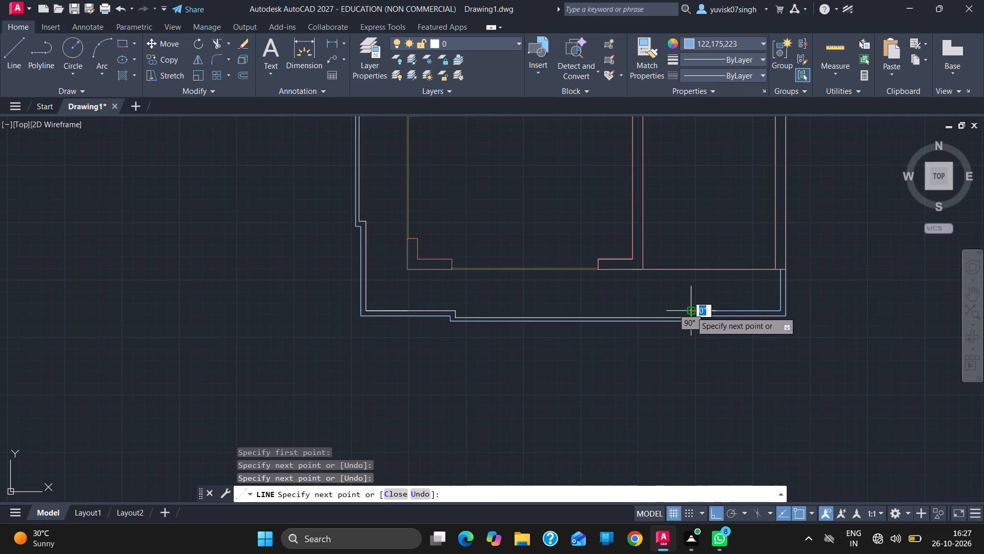
{"action": "left_click_drag", "start_coordinate": [691, 312], "coordinate": [691, 315]}
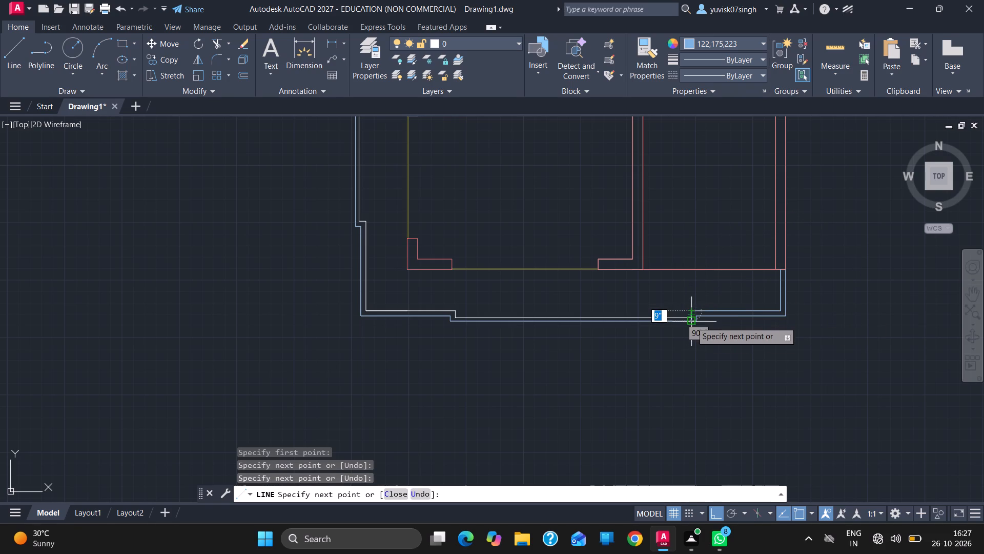
{"action": "left_click", "coordinate": [691, 316]}
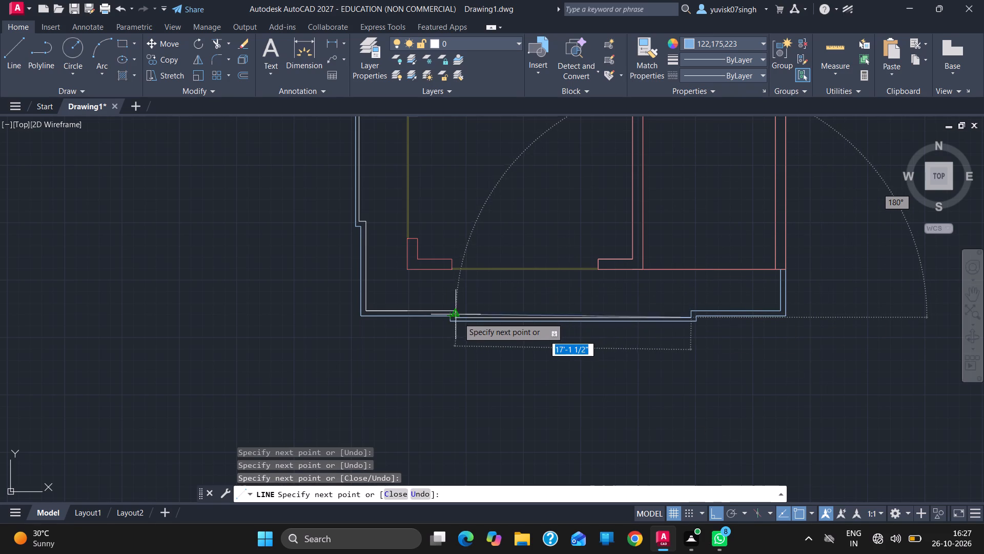
{"action": "left_click_drag", "start_coordinate": [455, 319], "coordinate": [455, 309]}
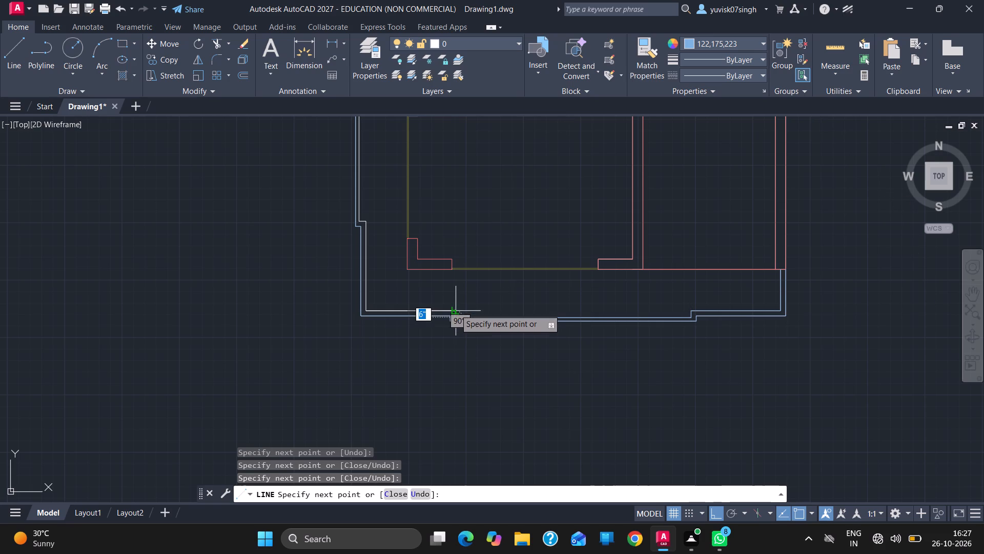
{"action": "left_click_drag", "start_coordinate": [455, 309], "coordinate": [455, 308]}
{"action": "left_click_drag", "start_coordinate": [455, 308], "coordinate": [364, 308]}
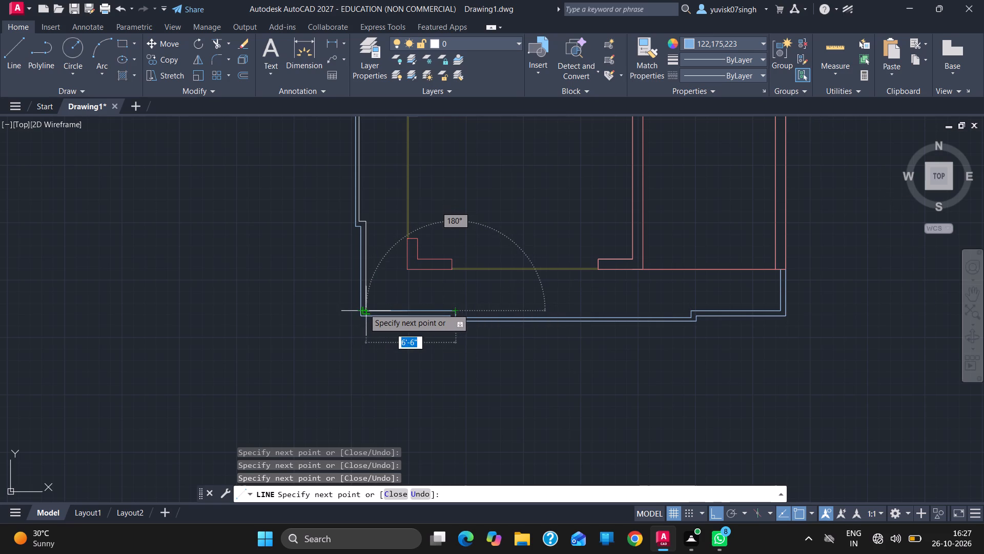
{"action": "left_click_drag", "start_coordinate": [364, 308], "coordinate": [364, 308]}
Continue tracing the inner outline up the left side's jogs and across the top to the wall's left face, and end the line.
{"action": "left_click_drag", "start_coordinate": [364, 308], "coordinate": [368, 224]}
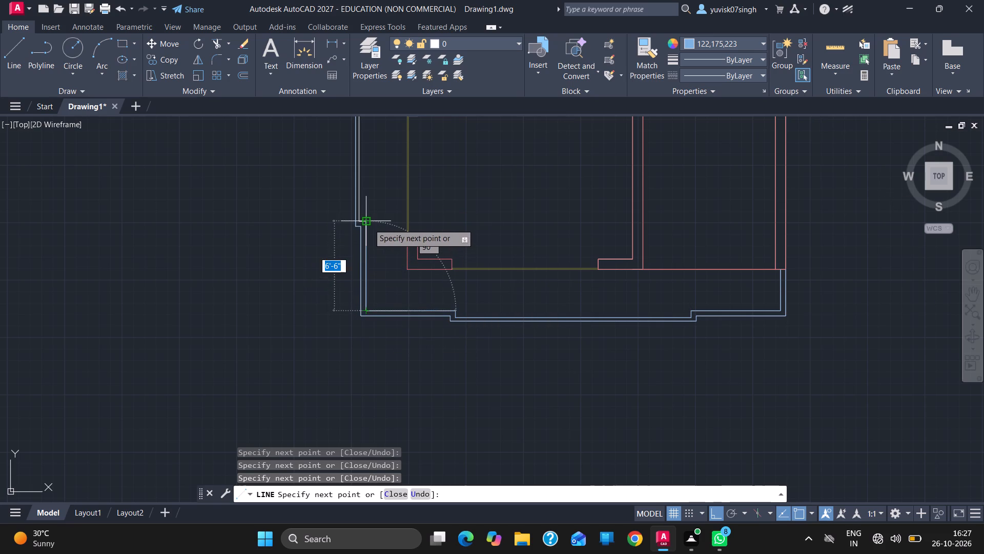
{"action": "left_click_drag", "start_coordinate": [368, 224], "coordinate": [368, 224]}
{"action": "left_click", "coordinate": [368, 224]}
{"action": "left_click", "coordinate": [358, 223]}
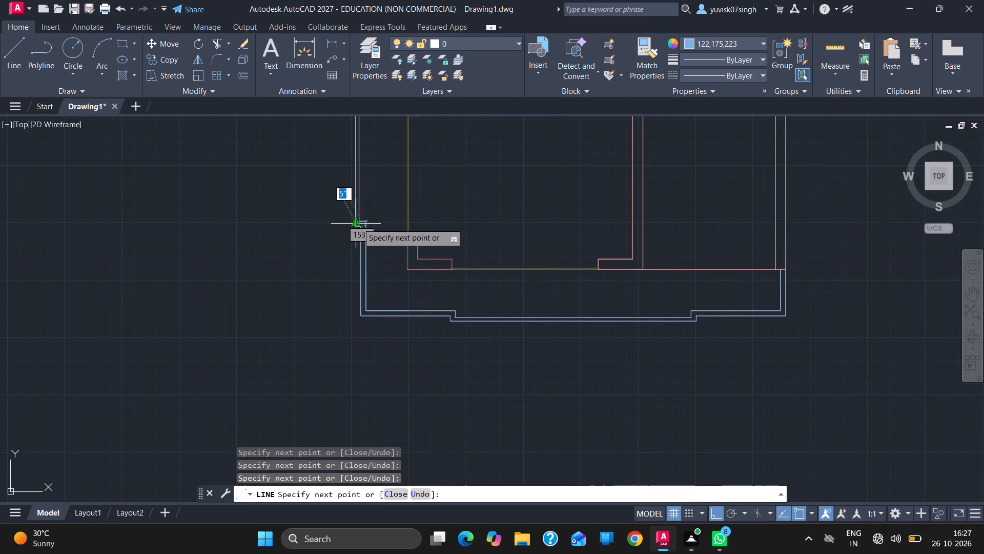
{"action": "scroll", "coordinate": [348, 341], "scroll_direction": "down", "scroll_amount": 3, "text": "ctrl"}
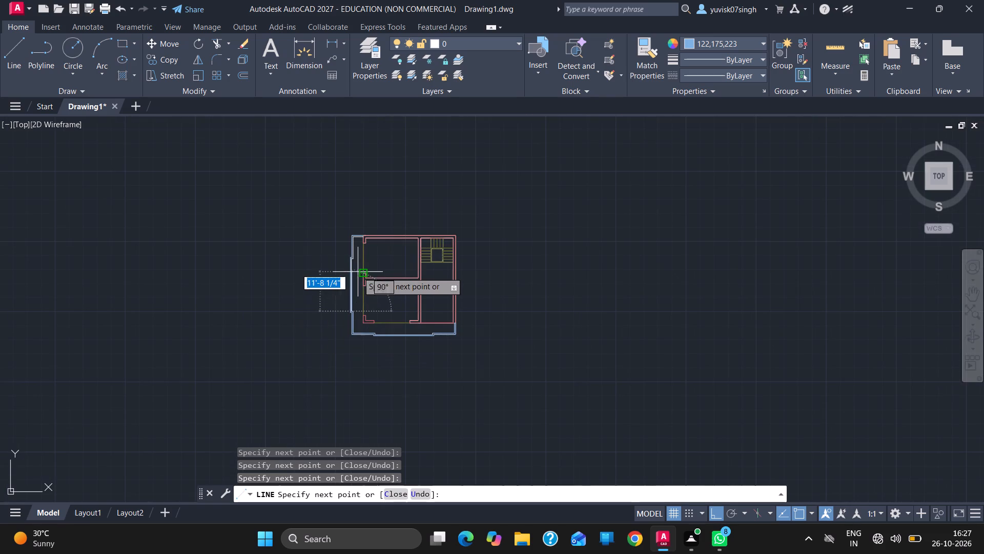
{"action": "scroll", "coordinate": [358, 272], "scroll_direction": "up", "scroll_amount": 3, "text": "ctrl"}
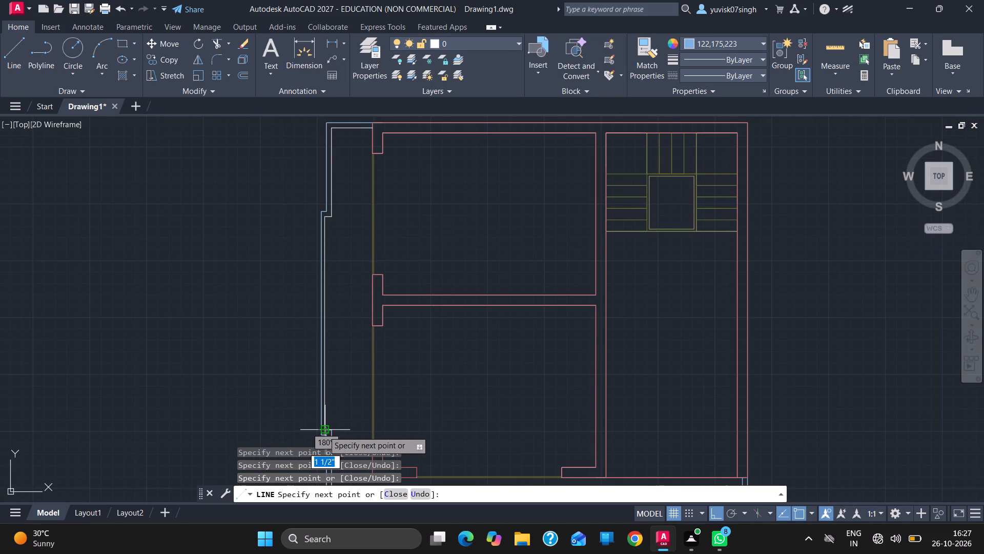
{"action": "left_click", "coordinate": [323, 431]}
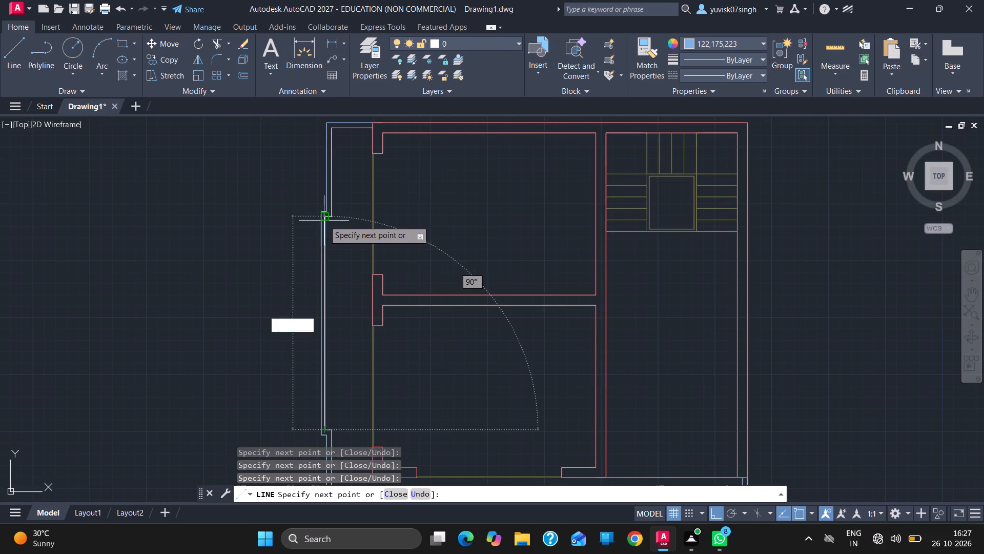
{"action": "left_click_drag", "start_coordinate": [324, 220], "coordinate": [334, 220]}
{"action": "left_click_drag", "start_coordinate": [334, 220], "coordinate": [335, 207]}
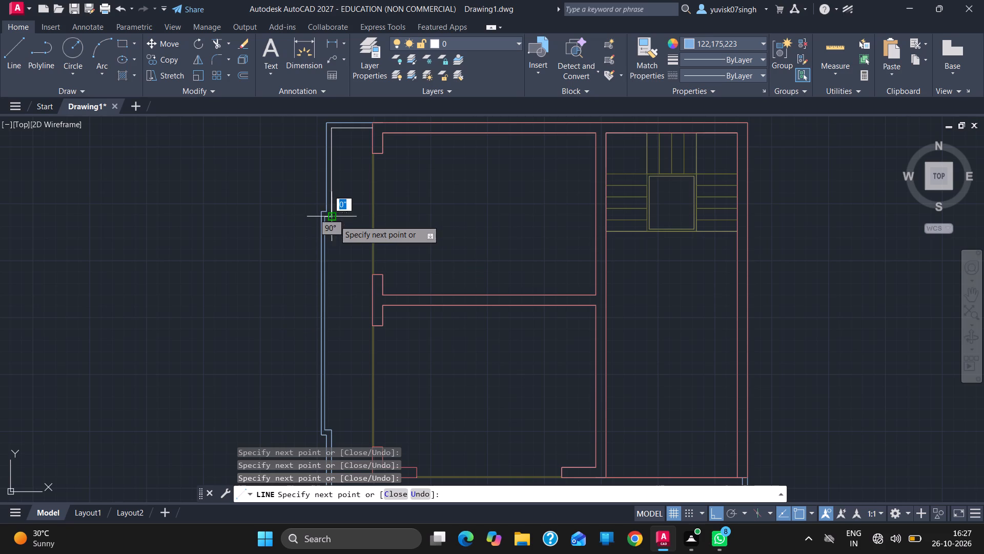
{"action": "left_click_drag", "start_coordinate": [335, 207], "coordinate": [332, 127]}
{"action": "left_click_drag", "start_coordinate": [332, 127], "coordinate": [374, 128]}
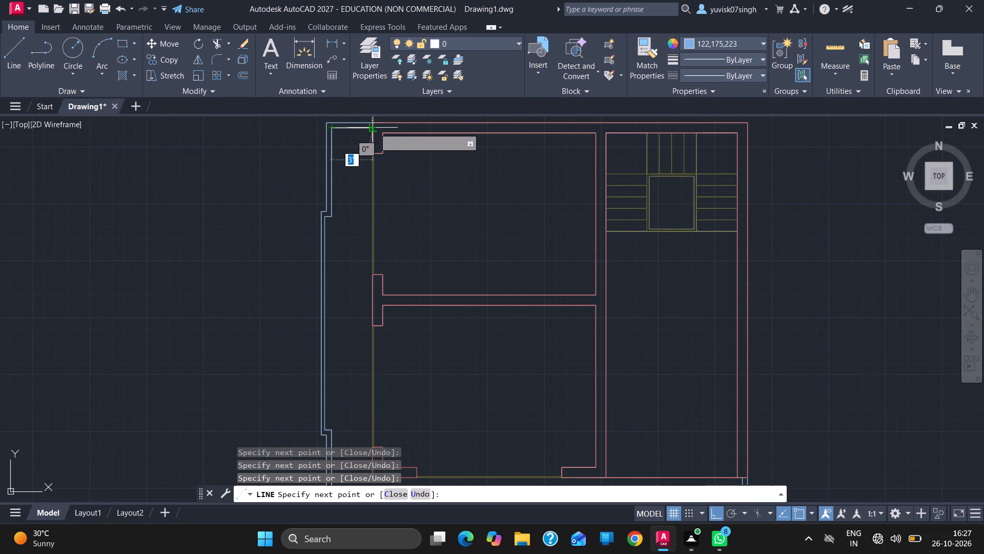
{"action": "left_click", "coordinate": [374, 128]}
{"action": "key", "text": "Escape"}
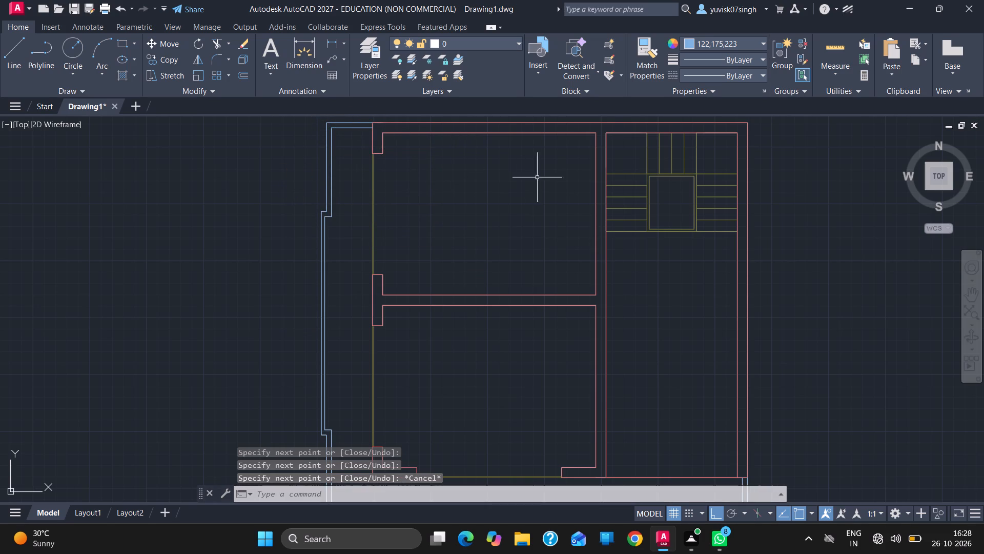
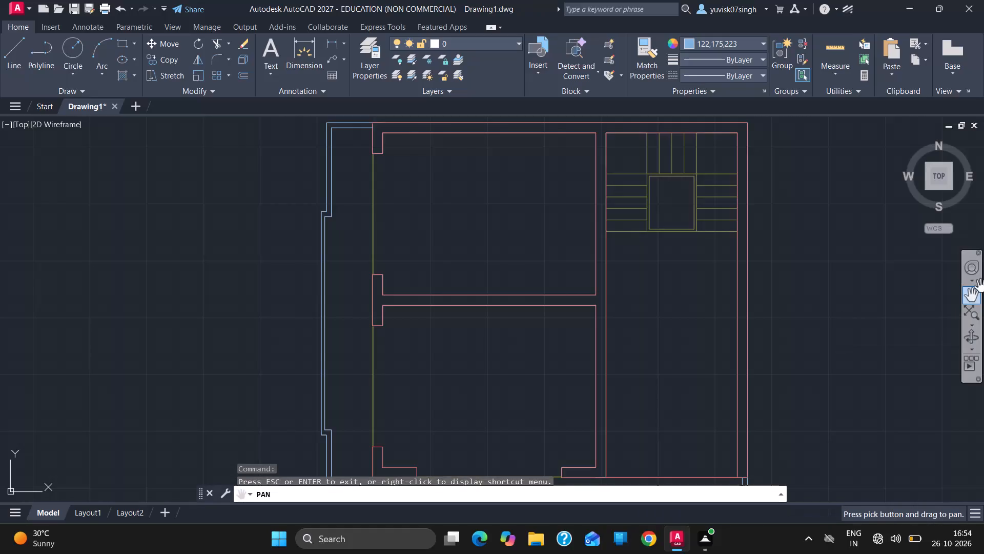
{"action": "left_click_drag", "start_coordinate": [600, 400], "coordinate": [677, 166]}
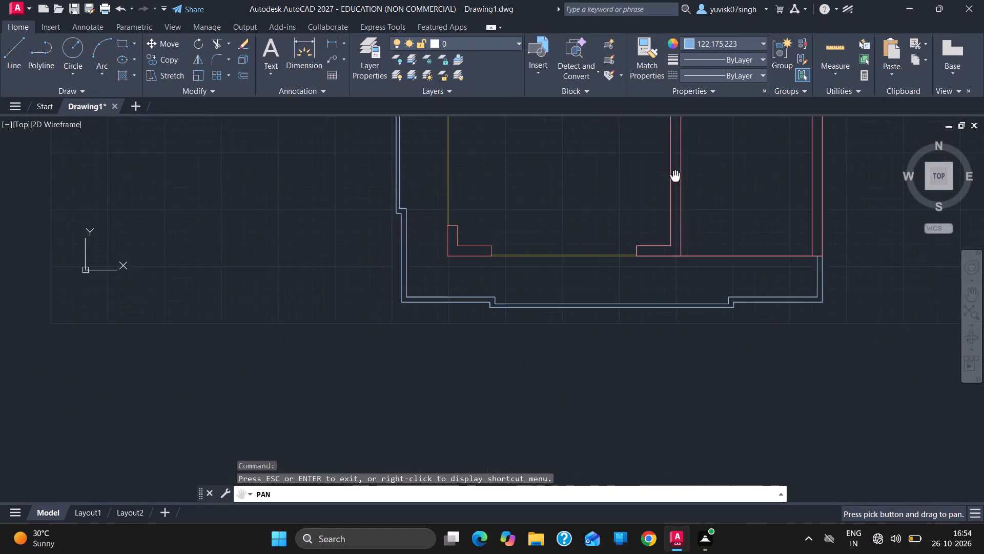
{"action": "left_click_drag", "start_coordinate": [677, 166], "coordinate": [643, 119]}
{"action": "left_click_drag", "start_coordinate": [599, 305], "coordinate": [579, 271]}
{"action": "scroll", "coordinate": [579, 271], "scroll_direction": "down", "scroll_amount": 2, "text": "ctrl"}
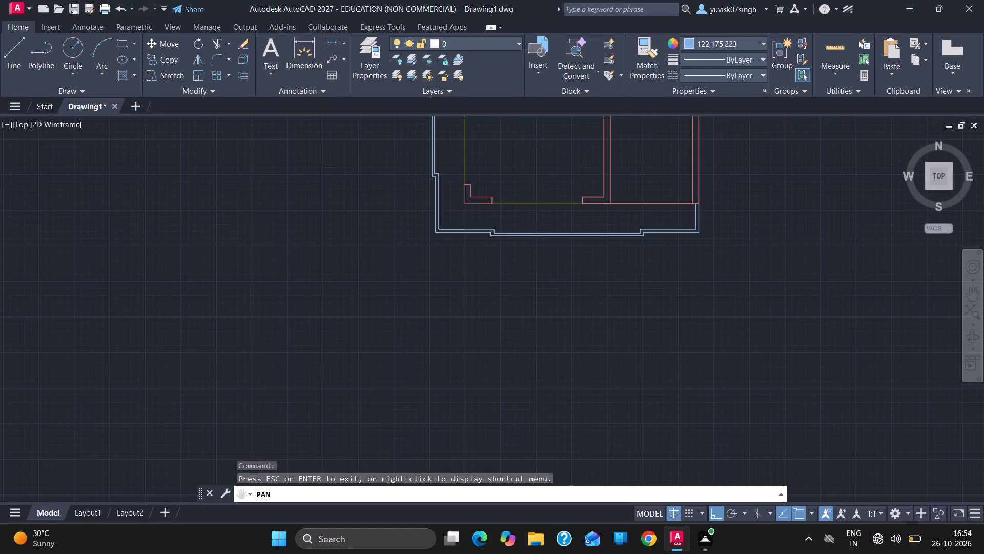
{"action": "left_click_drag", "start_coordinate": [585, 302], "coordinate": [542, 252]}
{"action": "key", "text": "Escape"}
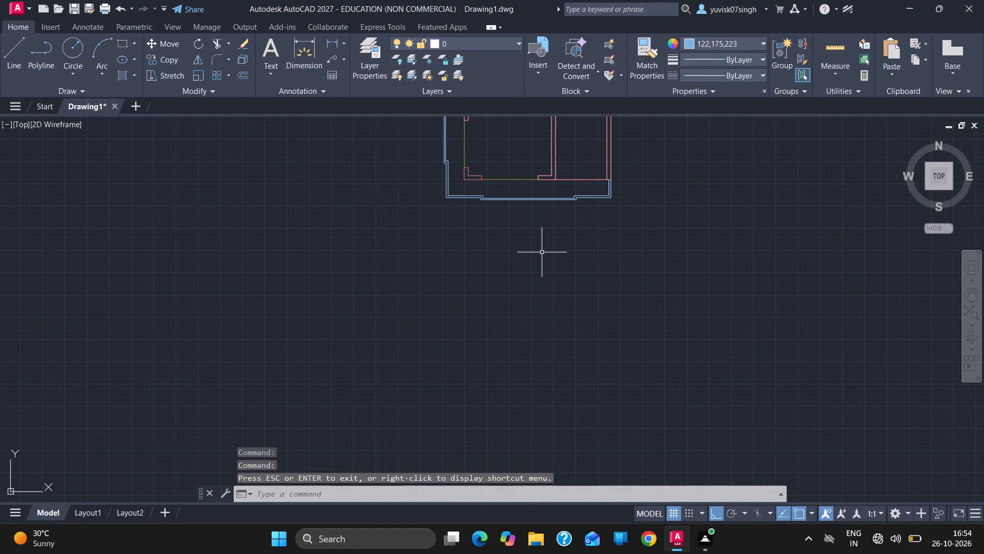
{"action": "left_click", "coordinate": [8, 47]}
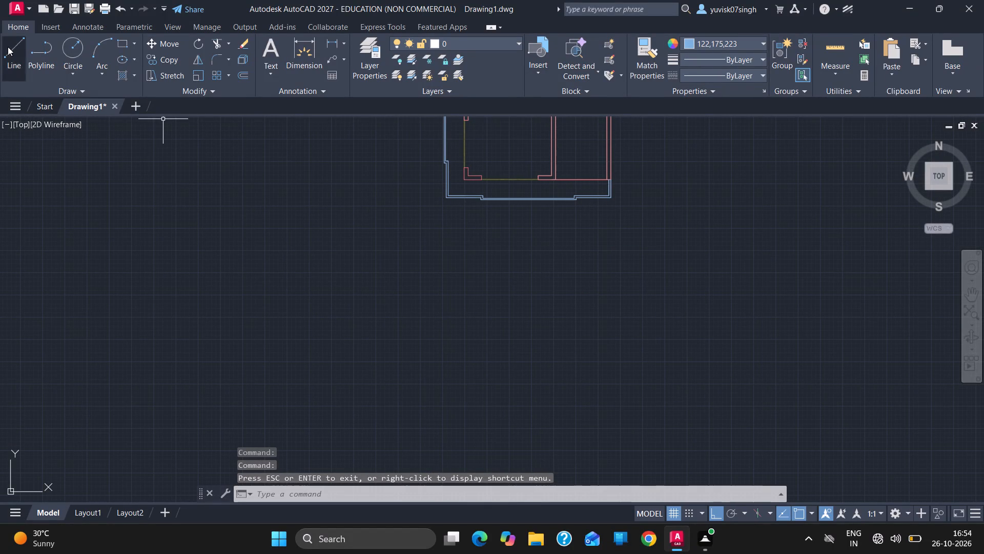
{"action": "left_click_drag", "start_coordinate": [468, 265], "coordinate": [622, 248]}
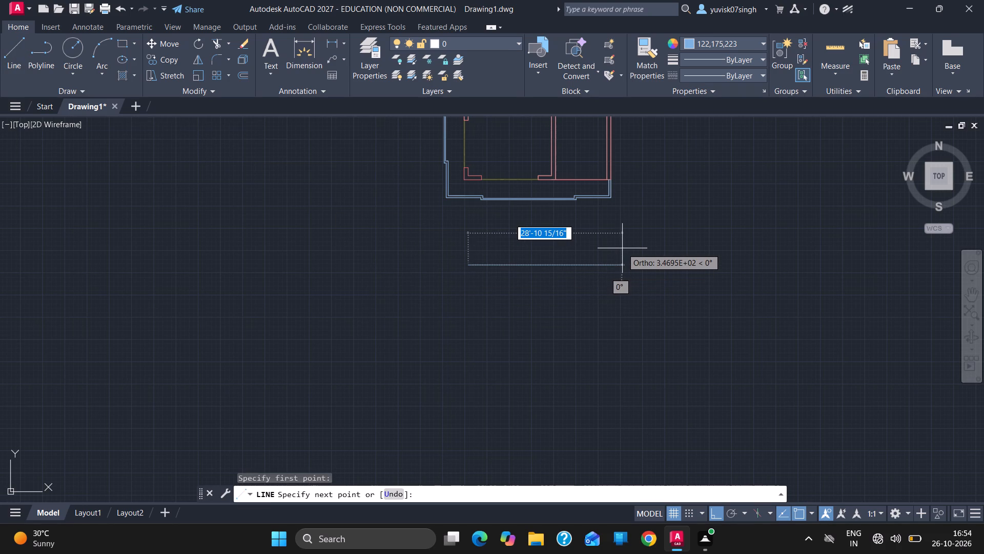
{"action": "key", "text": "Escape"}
Set the object colour to ByLayer and draw a closed 27'6" by 26' rectangle with lines below the existing plan.
{"action": "left_click", "coordinate": [734, 42]}
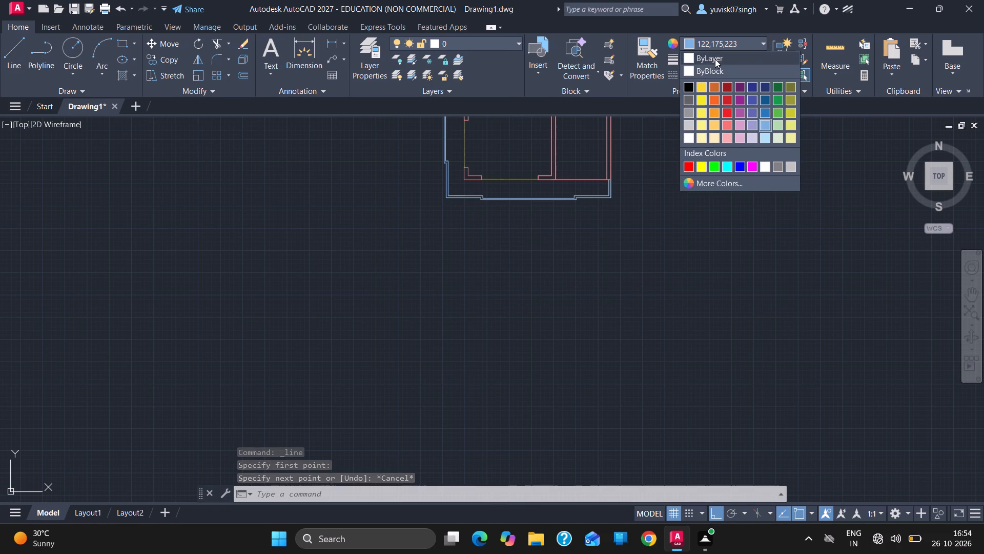
{"action": "left_click", "coordinate": [715, 58]}
{"action": "left_click", "coordinate": [7, 56]}
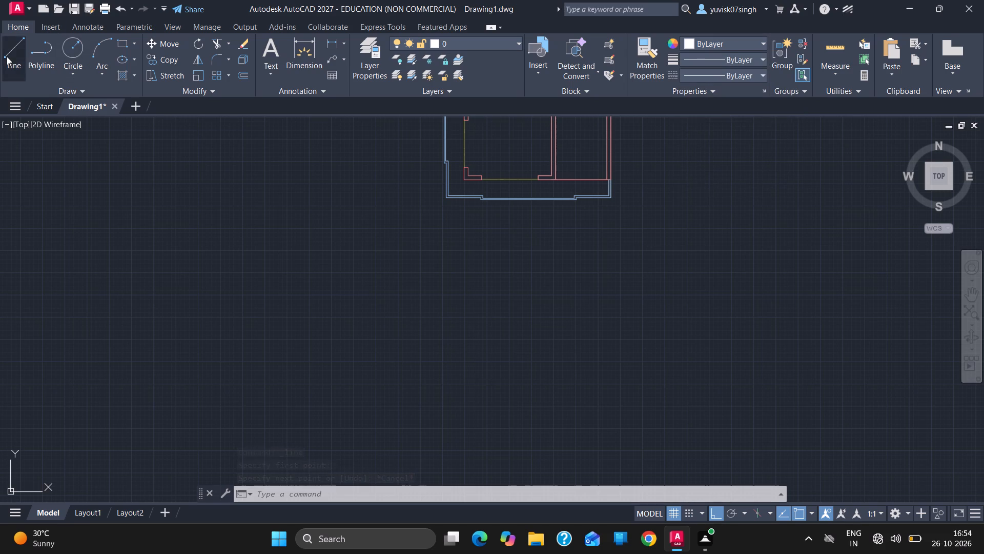
{"action": "left_click", "coordinate": [467, 240]}
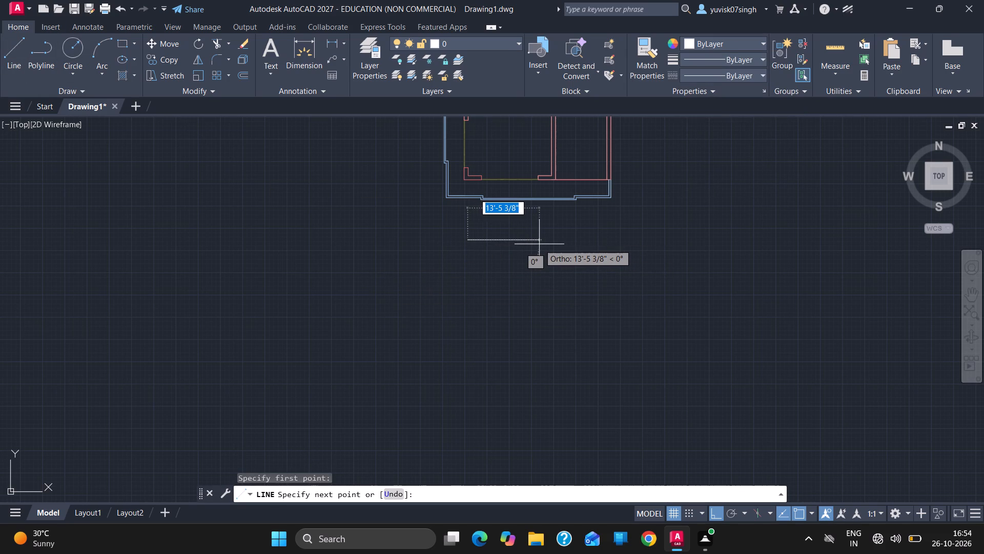
{"action": "type", "text": "27'6"}
{"action": "key", "text": "Return"}
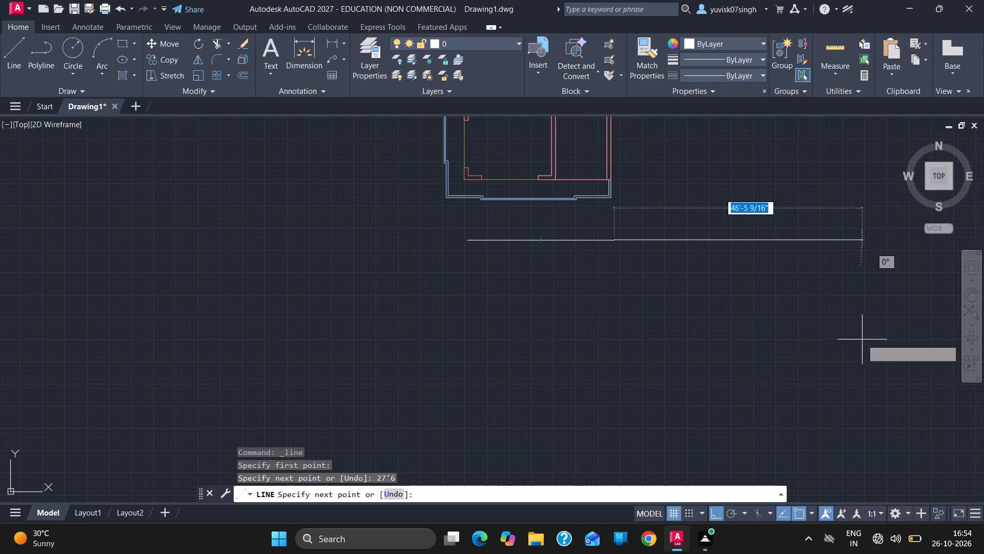
{"action": "left_click", "coordinate": [967, 300]}
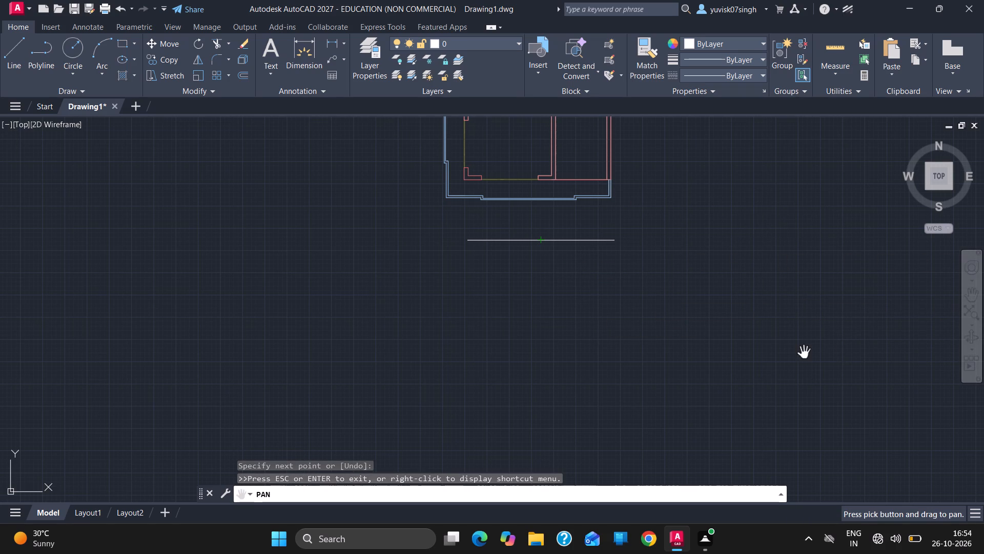
{"action": "left_click_drag", "start_coordinate": [798, 354], "coordinate": [752, 258]}
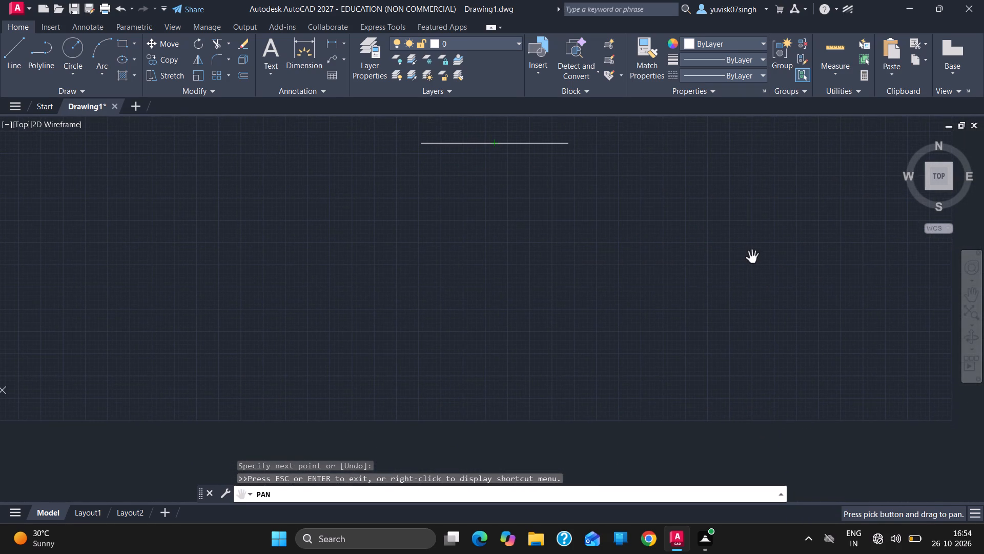
{"action": "key", "text": "Escape"}
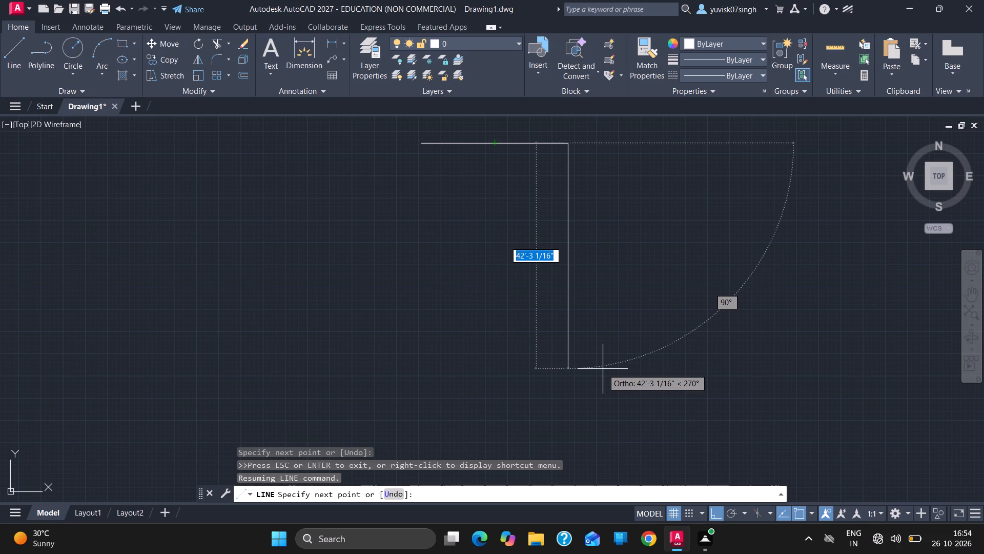
{"action": "type", "text": "26'"}
{"action": "key", "text": "Return"}
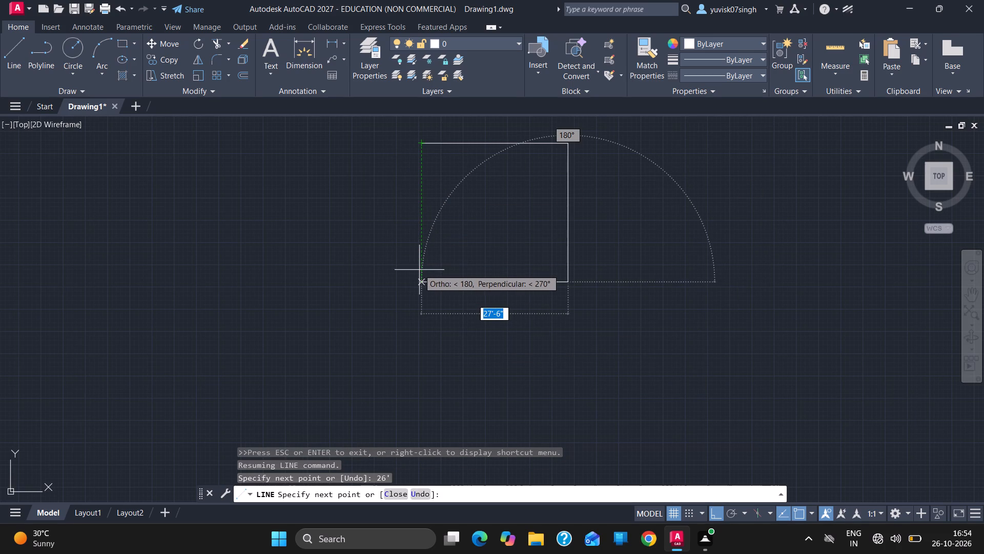
{"action": "type", "text": "27'6"}
{"action": "key", "text": "Return"}
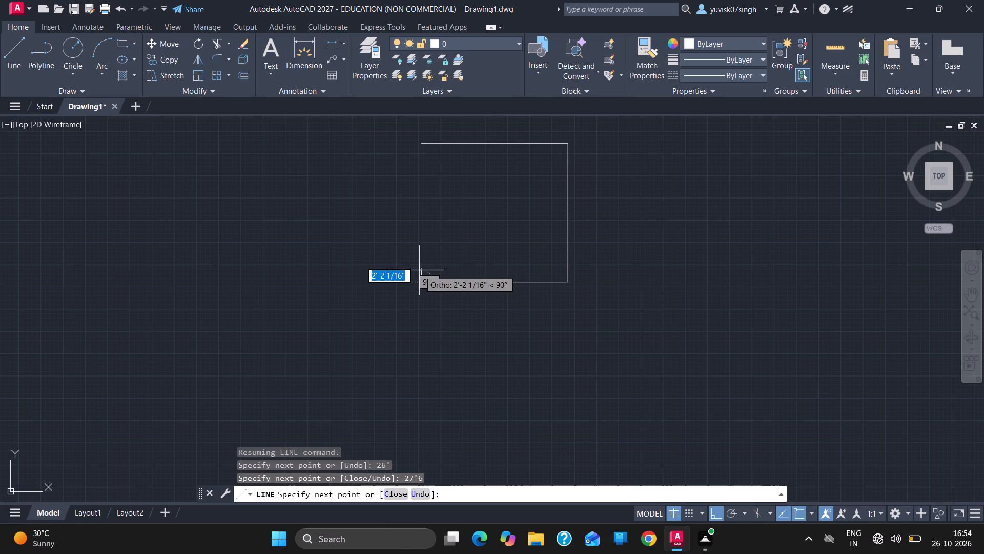
{"action": "left_click", "coordinate": [423, 144]}
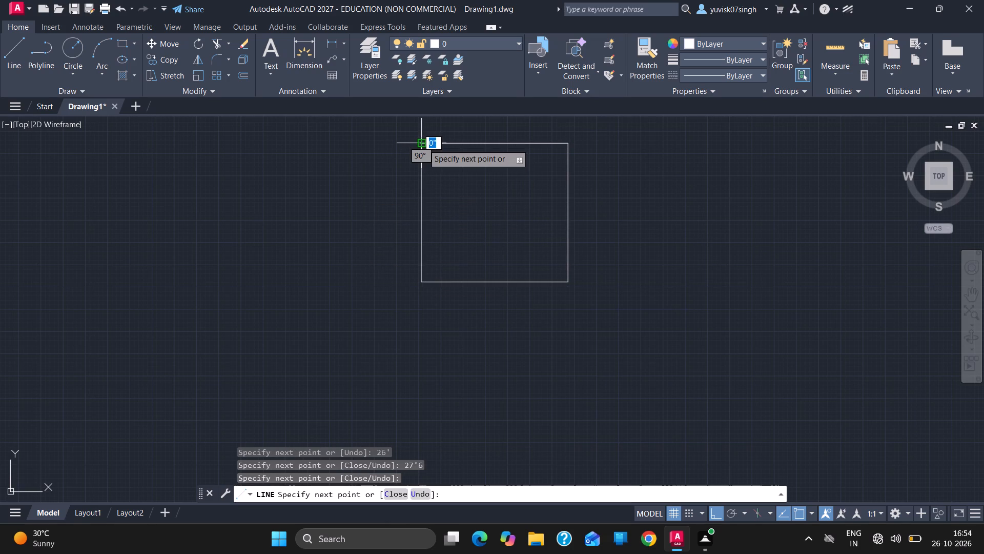
{"action": "key", "text": "Escape"}
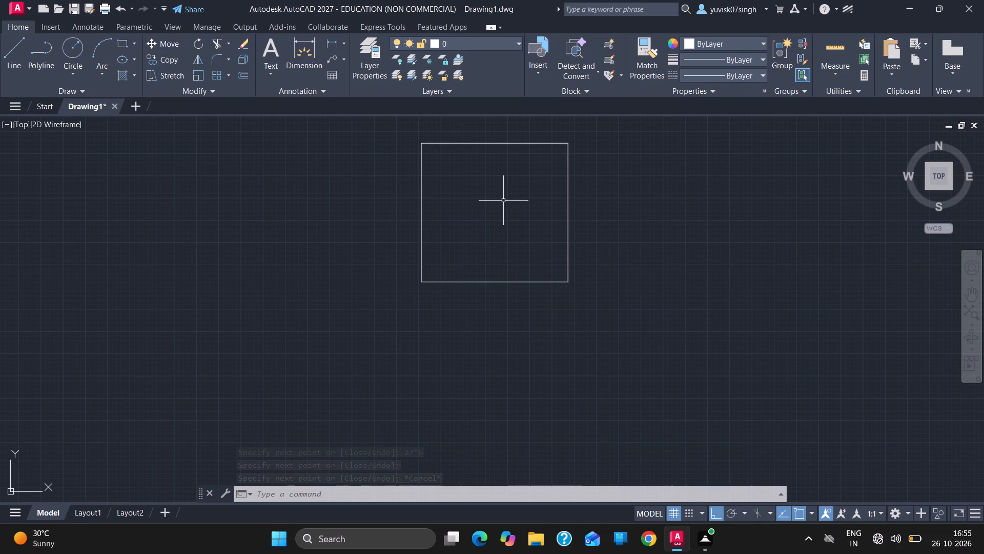
Start a line at the new rectangle's upper-left corner, going 4.5" right and 4.5" down to the inner wall corner.
{"action": "left_click", "coordinate": [10, 69]}
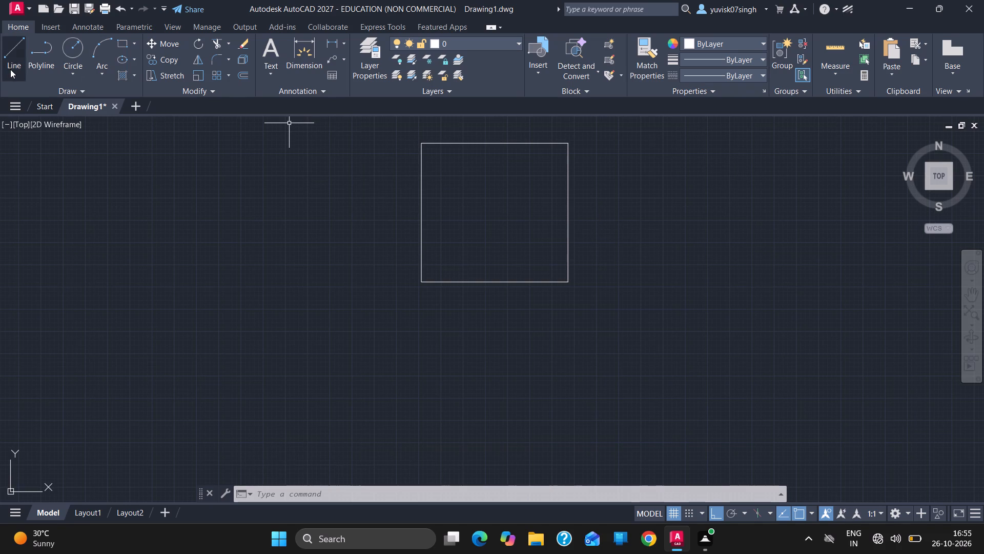
{"action": "scroll", "coordinate": [344, 271], "scroll_direction": "down", "scroll_amount": 2, "text": "ctrl"}
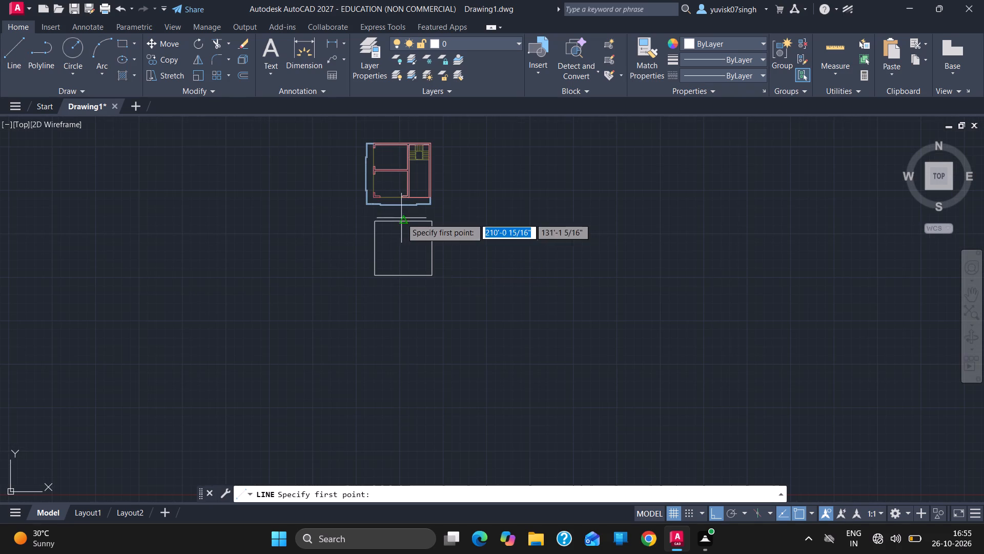
{"action": "scroll", "coordinate": [389, 219], "scroll_direction": "up", "scroll_amount": 4, "text": "ctrl"}
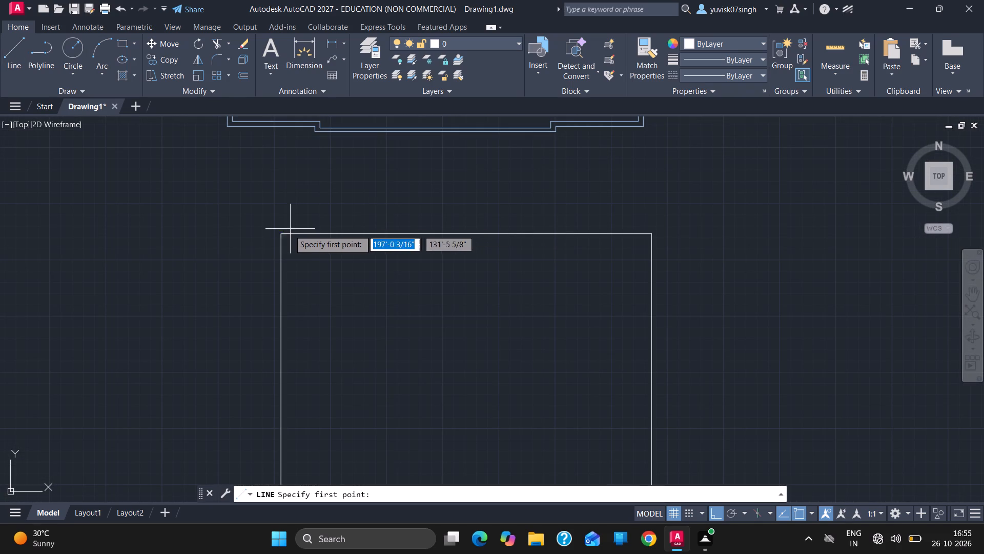
{"action": "left_click_drag", "start_coordinate": [281, 235], "coordinate": [296, 234]}
{"action": "key", "text": "4"}
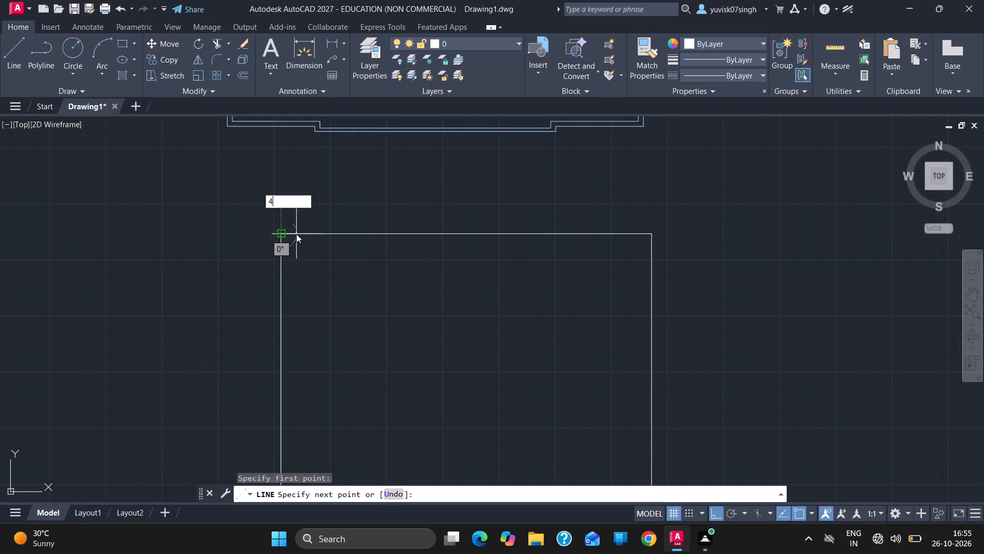
{"action": "key", "text": "period"}
{"action": "key", "text": "4"}
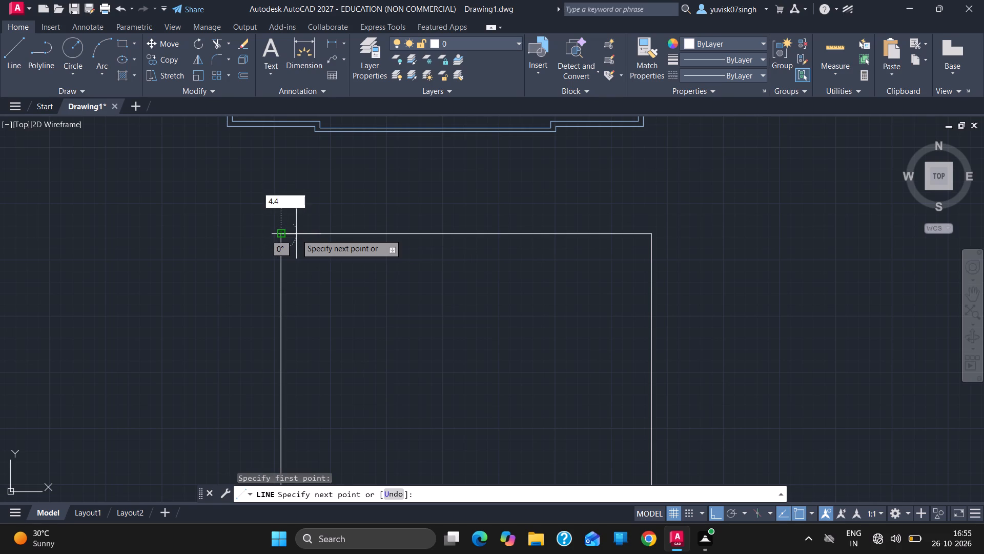
{"action": "key", "text": "BackSpace"}
{"action": "key", "text": "6"}
{"action": "key", "text": "BackSpace"}
{"action": "key", "text": "5"}
{"action": "key", "text": "Return"}
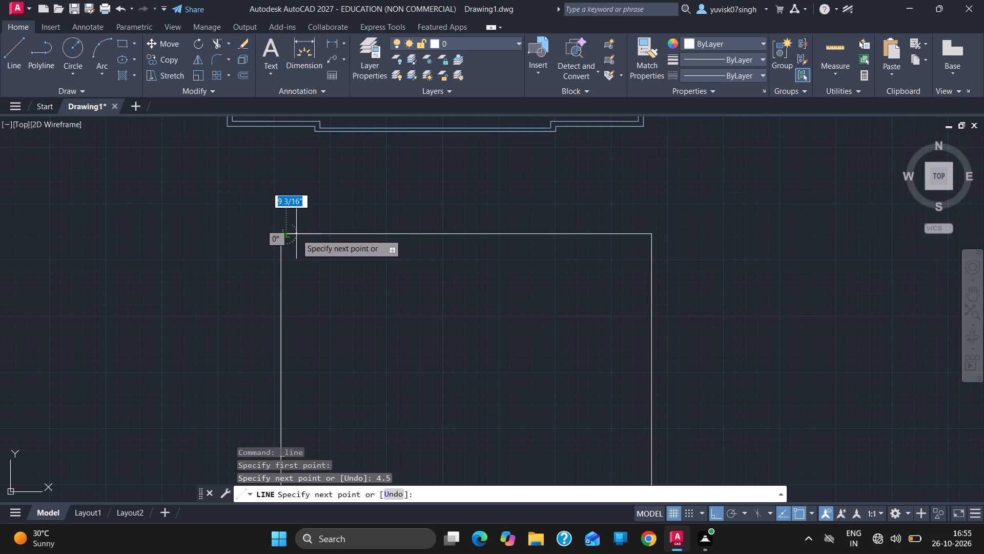
{"action": "type", "text": "4.5"}
{"action": "key", "text": "Return"}
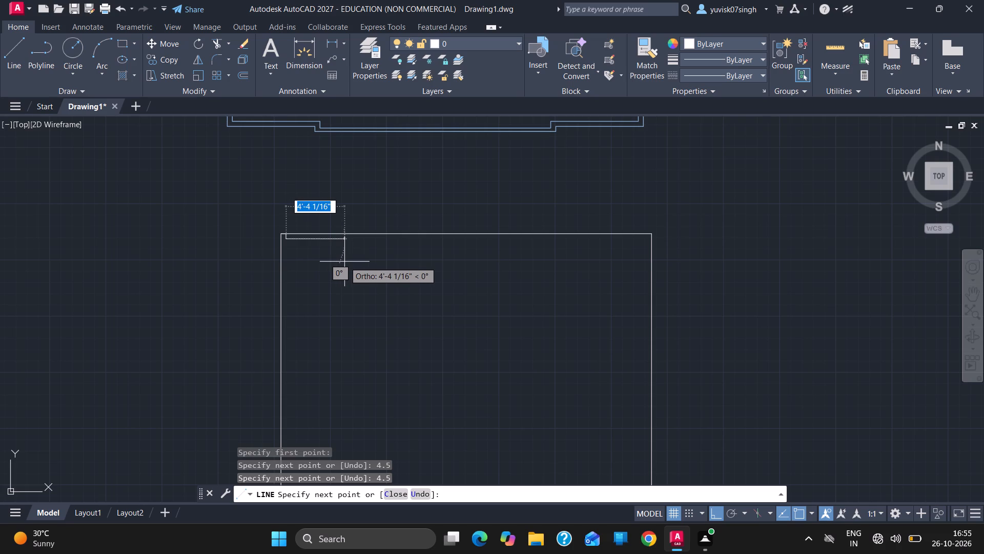
Continue the line 5' right, 5'6" down and 5' left, closing the first small room at its upper-left corner.
{"action": "type", "text": "5'"}
{"action": "key", "text": "Return"}
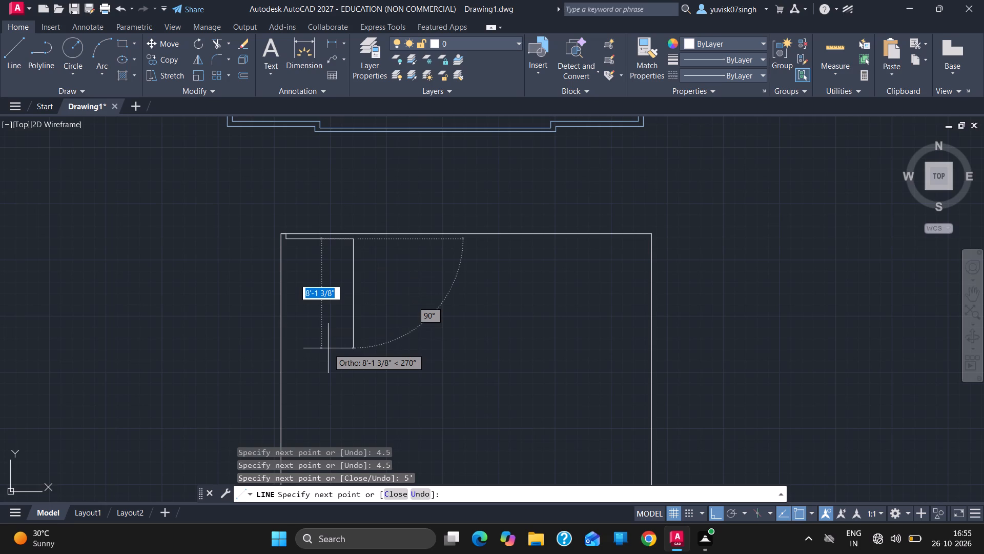
{"action": "key", "text": "5"}
{"action": "type", "text": "'6"}
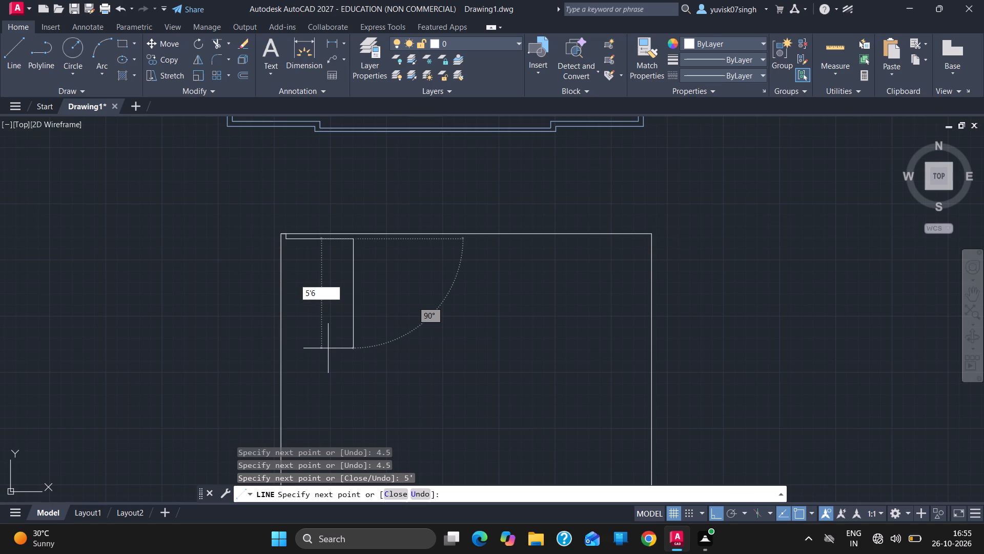
{"action": "key", "text": "Return"}
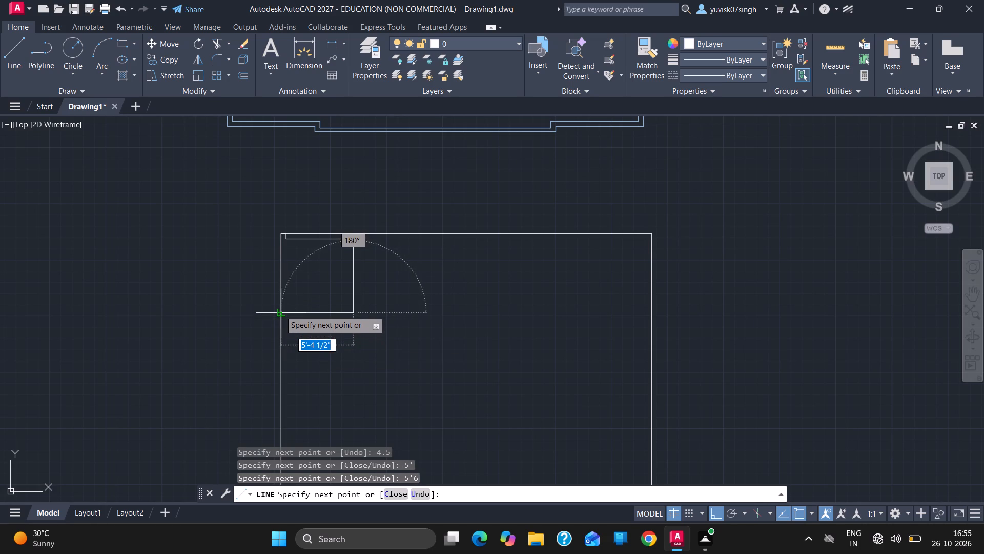
{"action": "type", "text": "5'"}
{"action": "key", "text": "Return"}
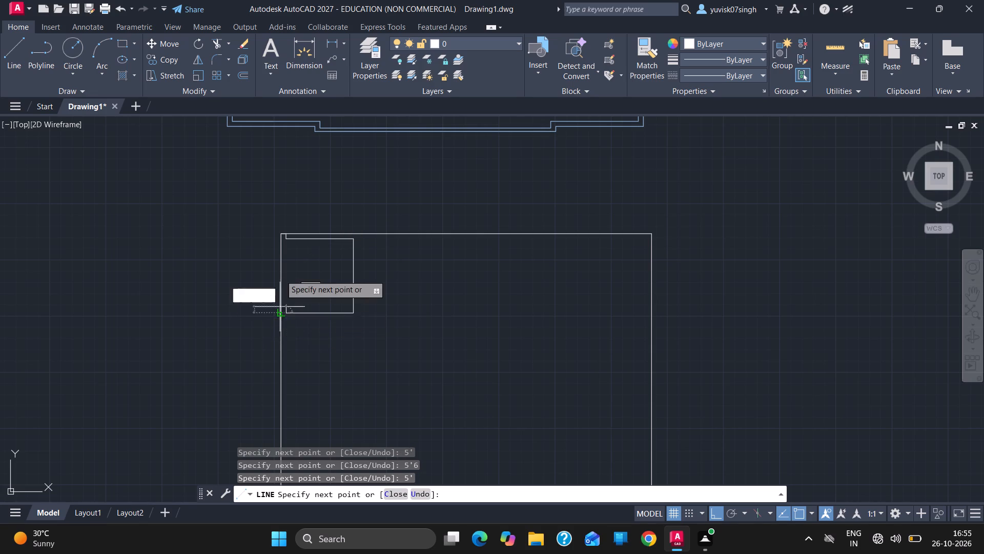
{"action": "left_click", "coordinate": [285, 241]}
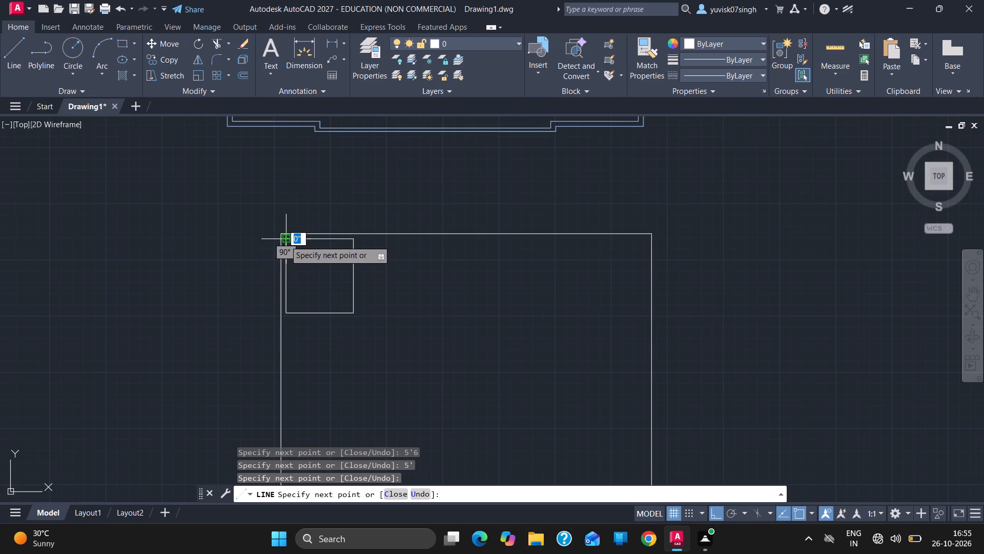
Continue the line down to the first room's lower-left corner and 4.5" below, then draw a closed 5' by 6' room beneath it.
{"action": "left_click", "coordinate": [286, 313]}
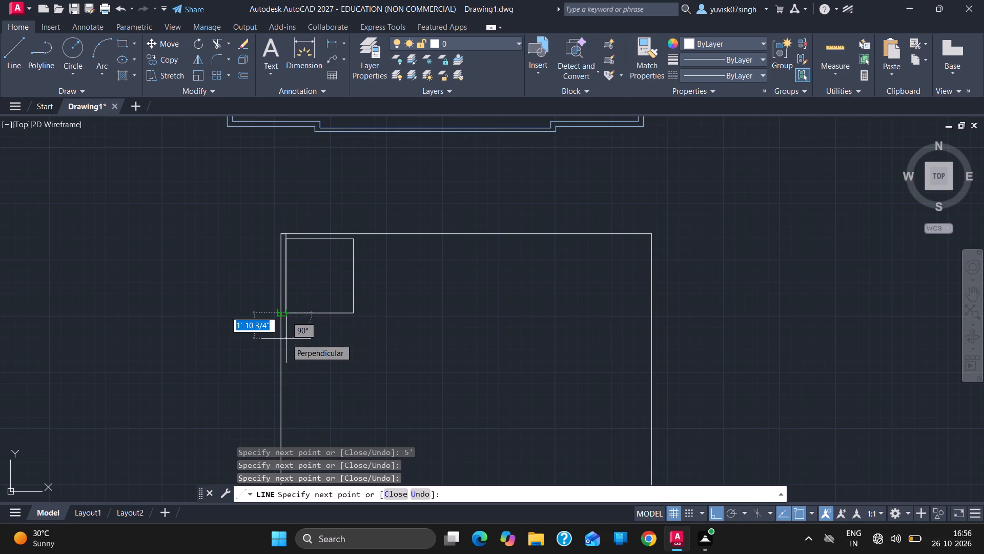
{"action": "key", "text": "4"}
{"action": "type", "text": ".5"}
{"action": "key", "text": "Return"}
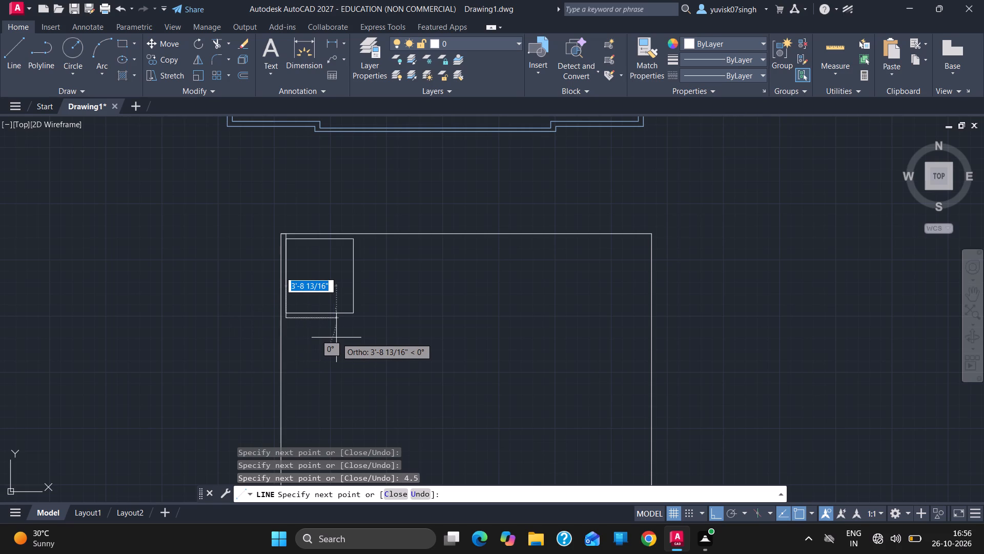
{"action": "type", "text": "5'"}
{"action": "key", "text": "Return"}
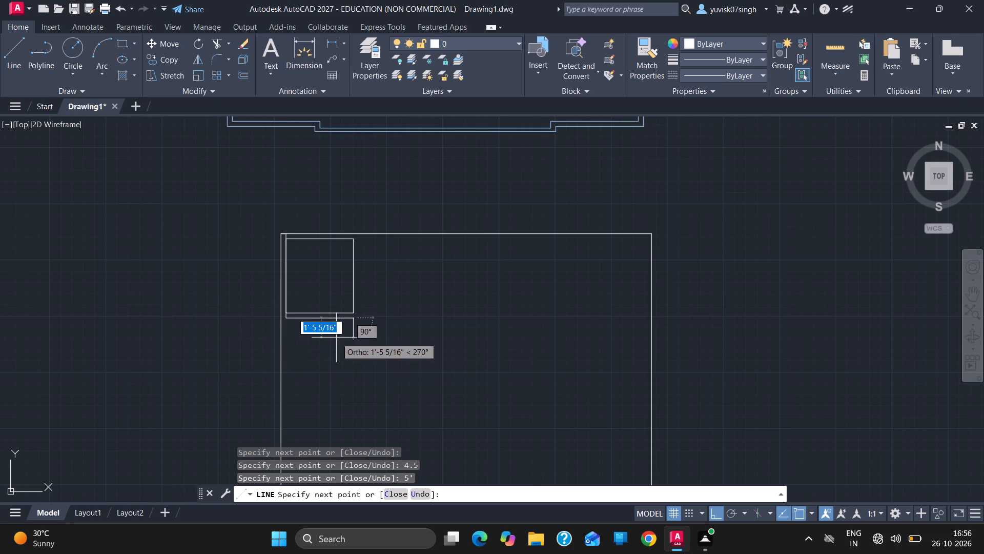
{"action": "type", "text": "6'"}
{"action": "key", "text": "Return"}
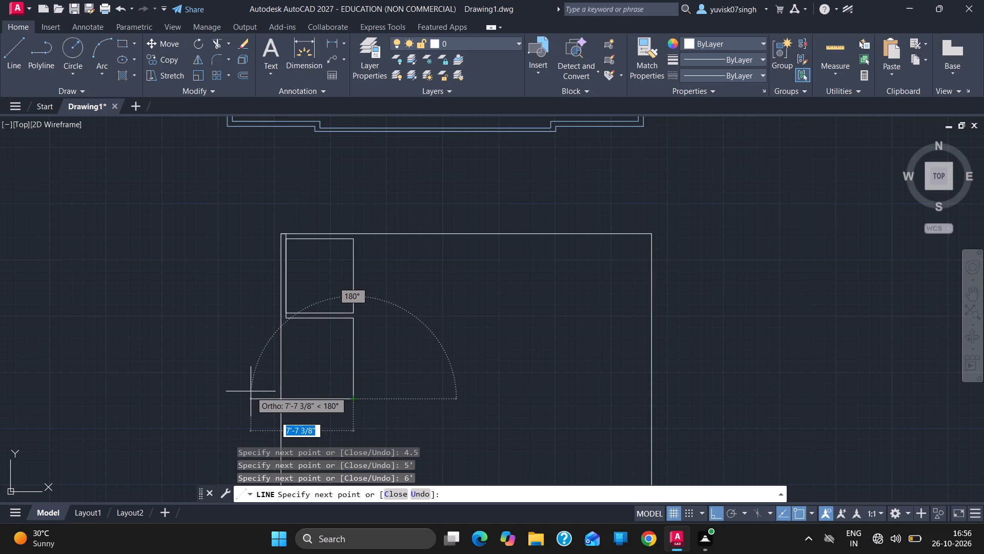
{"action": "key", "text": "5"}
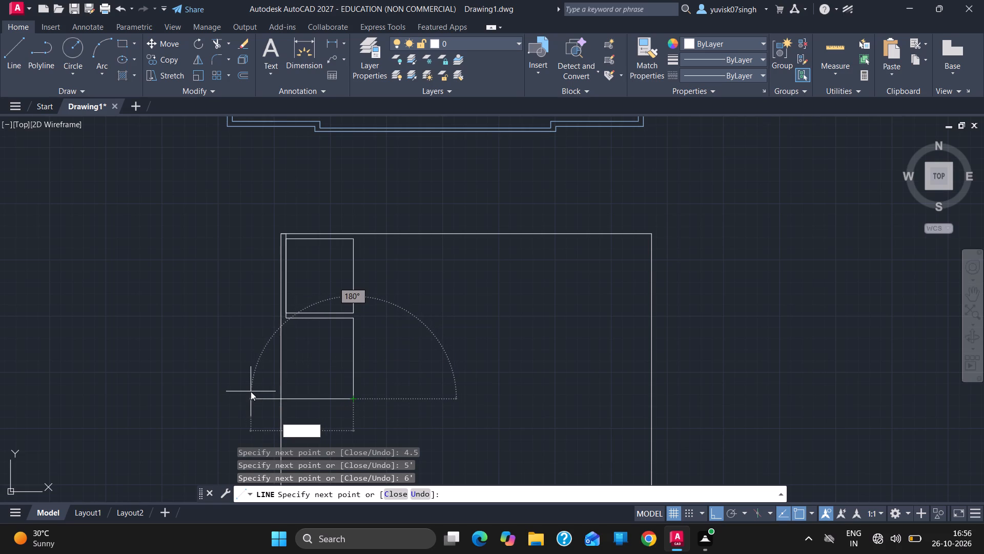
{"action": "key", "text": "apostrophe"}
{"action": "key", "text": "Return"}
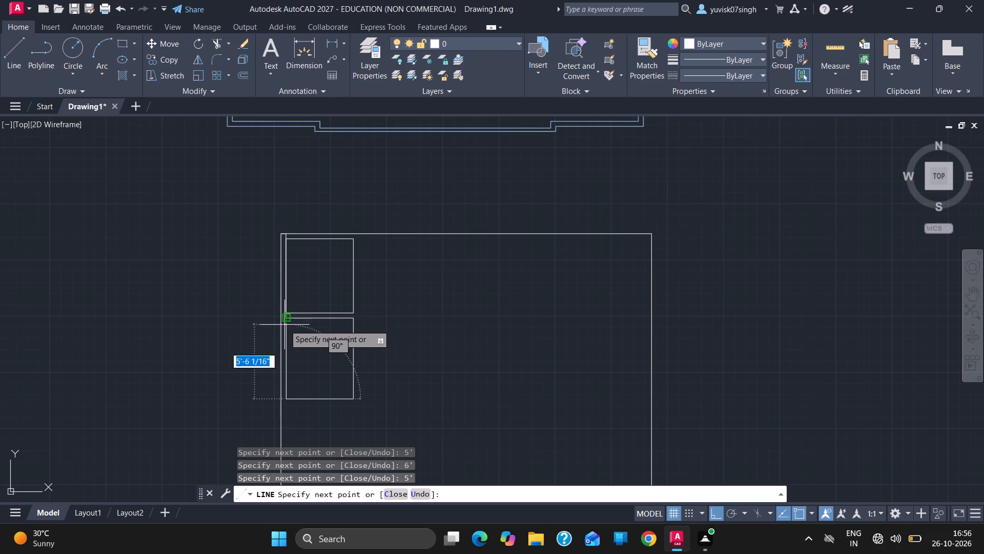
{"action": "left_click", "coordinate": [284, 318]}
{"action": "key", "text": "Escape"}
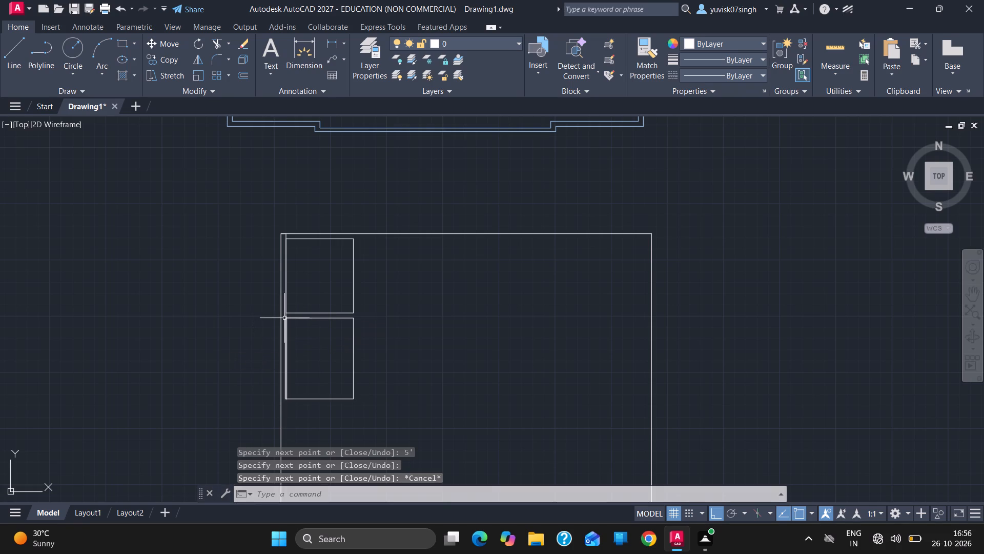
Start a line at the first room's upper-right corner, going 4.5" right for the wall and 11' right for the middle room's top edge.
{"action": "left_click", "coordinate": [5, 62]}
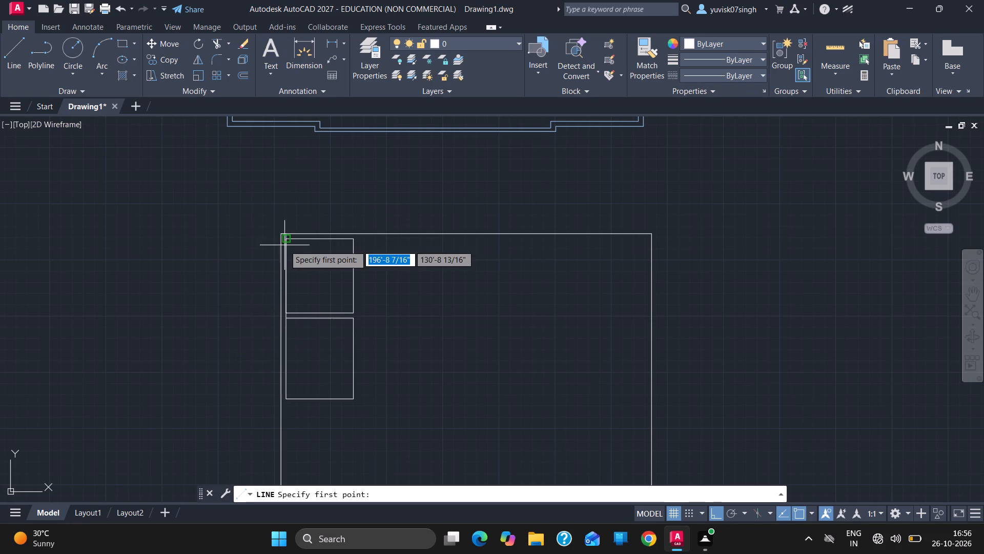
{"action": "left_click", "coordinate": [354, 241]}
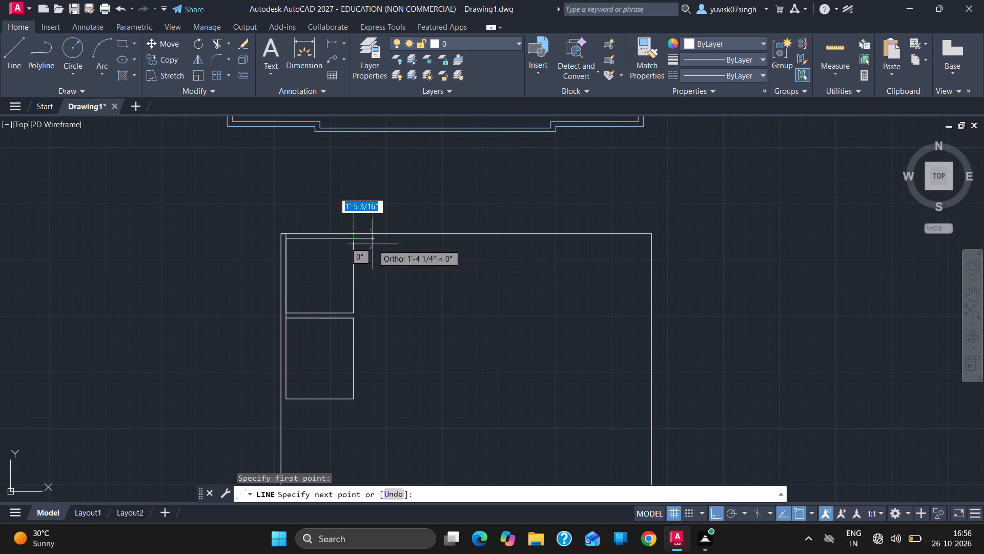
{"action": "key", "text": "4"}
{"action": "type", "text": ".5"}
{"action": "key", "text": "Return"}
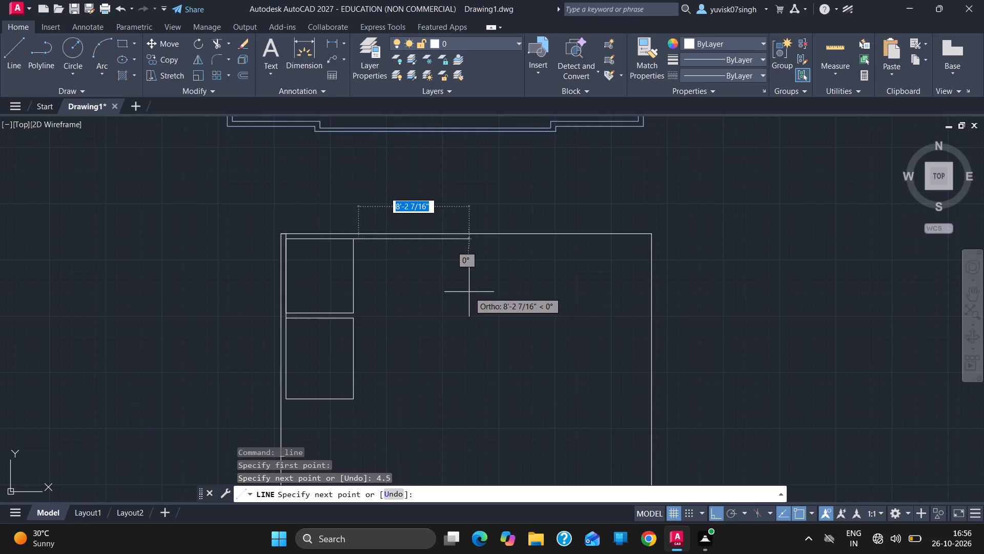
{"action": "type", "text": "11"}
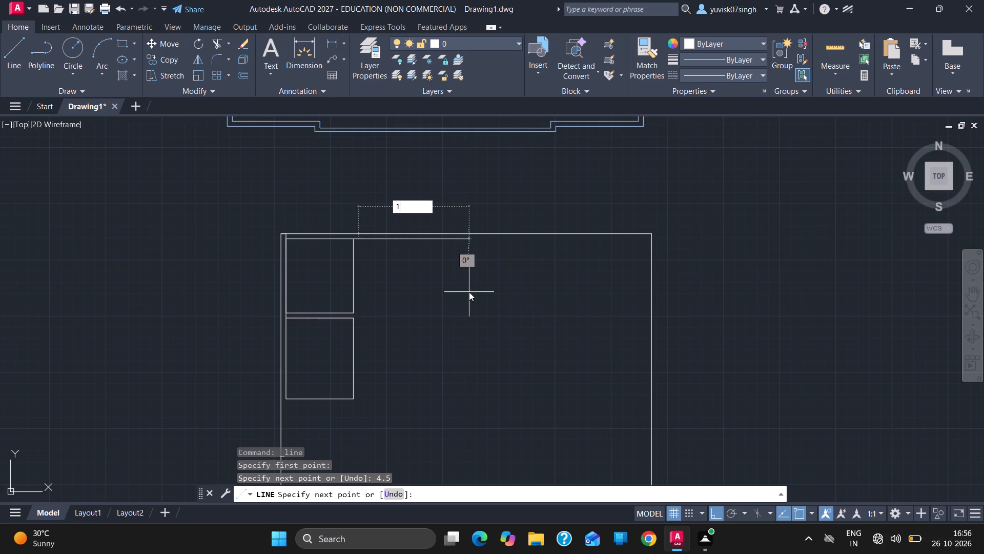
{"action": "key", "text": "apostrophe"}
{"action": "key", "text": "Return"}
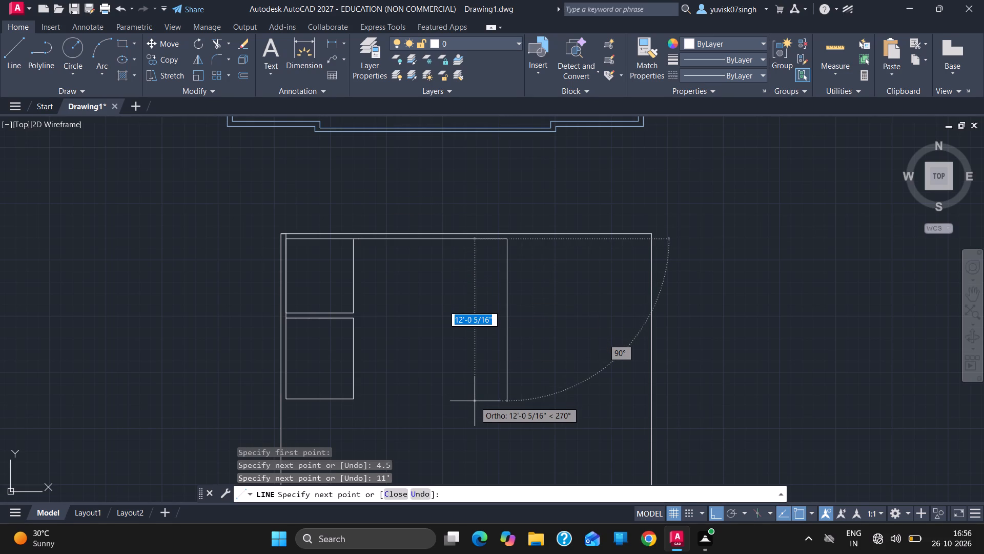
Continue the line 11'10.5" down and 11' left, close the middle room at its upper-left corner, and end the line.
{"action": "type", "text": "11"}
{"action": "key", "text": "apostrophe"}
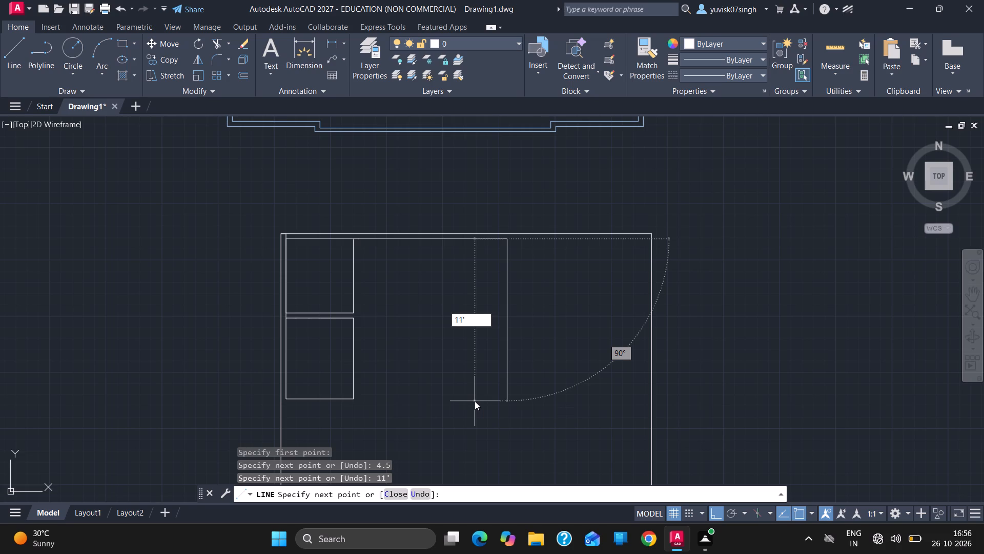
{"action": "key", "text": "1"}
{"action": "type", "text": "0."}
{"action": "key", "text": "5"}
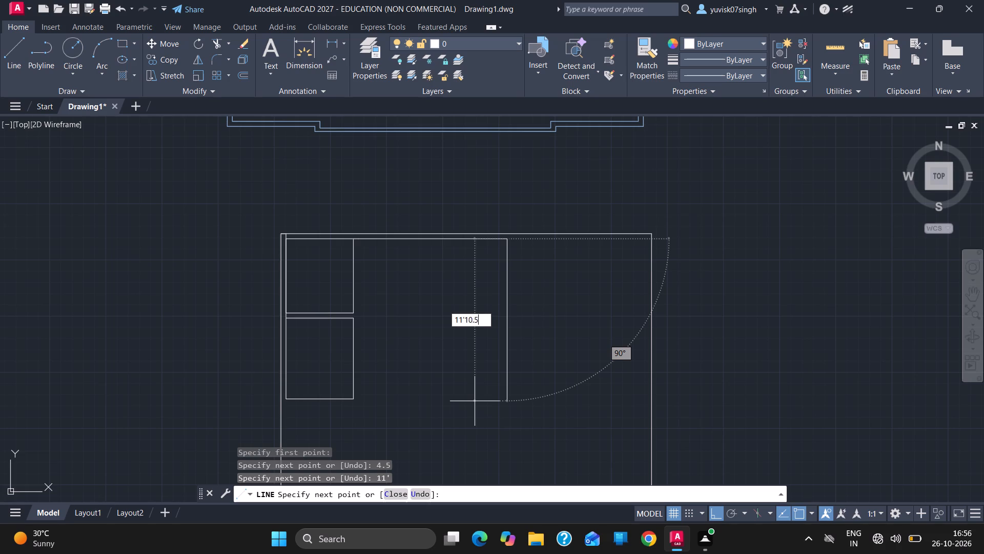
{"action": "key", "text": "Return"}
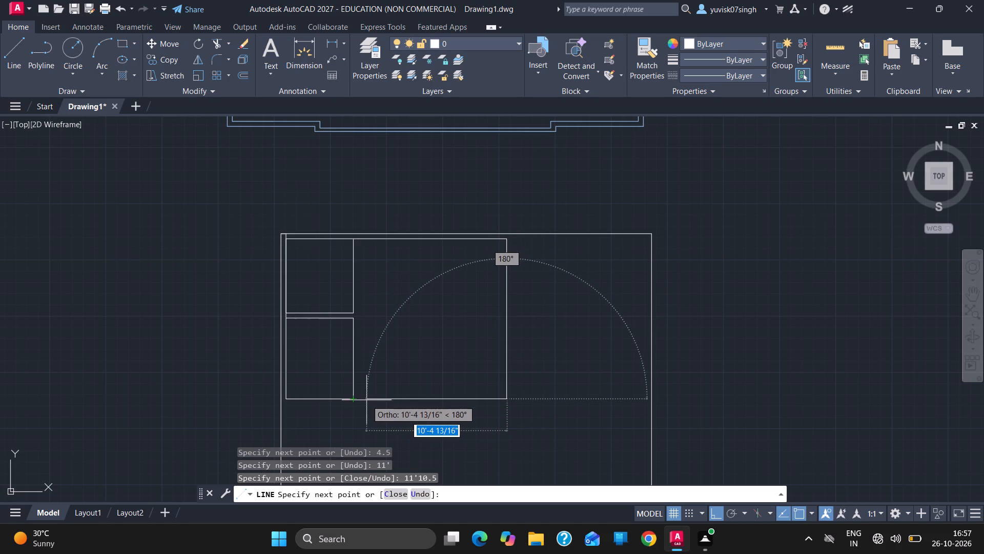
{"action": "type", "text": "11"}
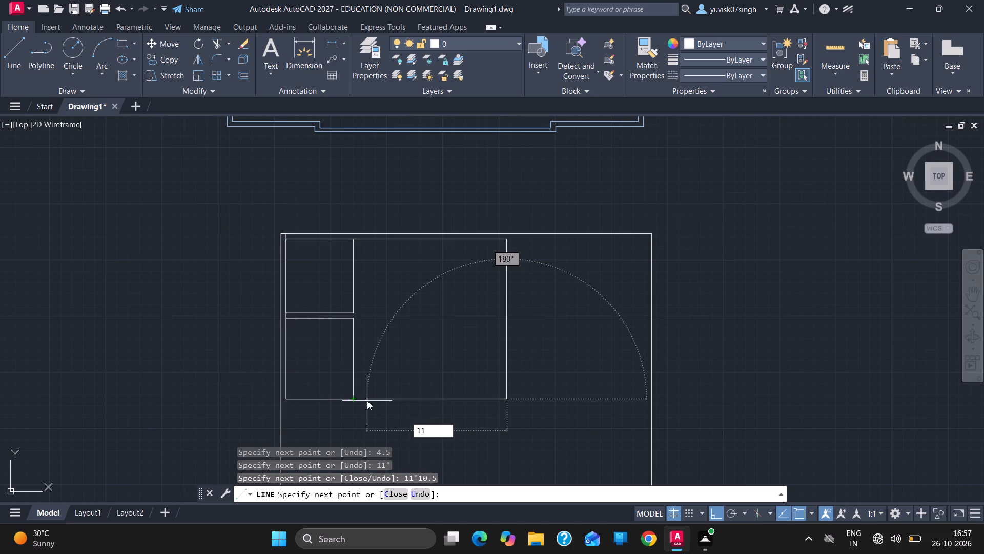
{"action": "key", "text": "apostrophe"}
{"action": "key", "text": "Return"}
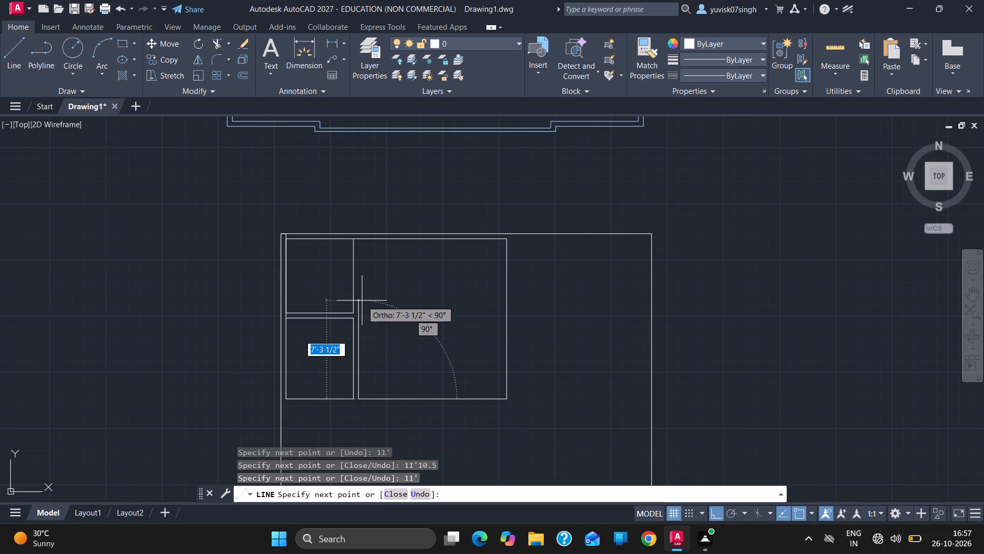
{"action": "left_click", "coordinate": [359, 241]}
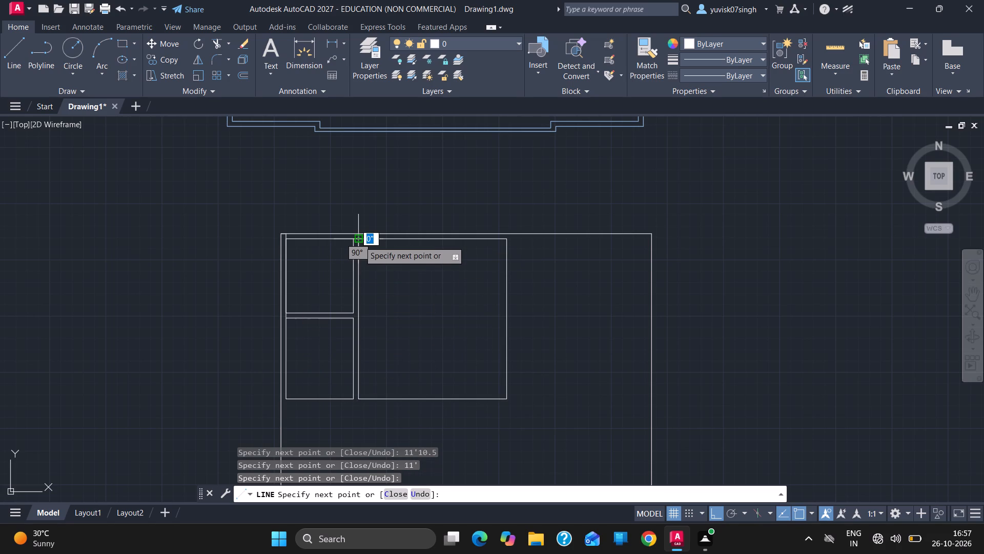
{"action": "key", "text": "Escape"}
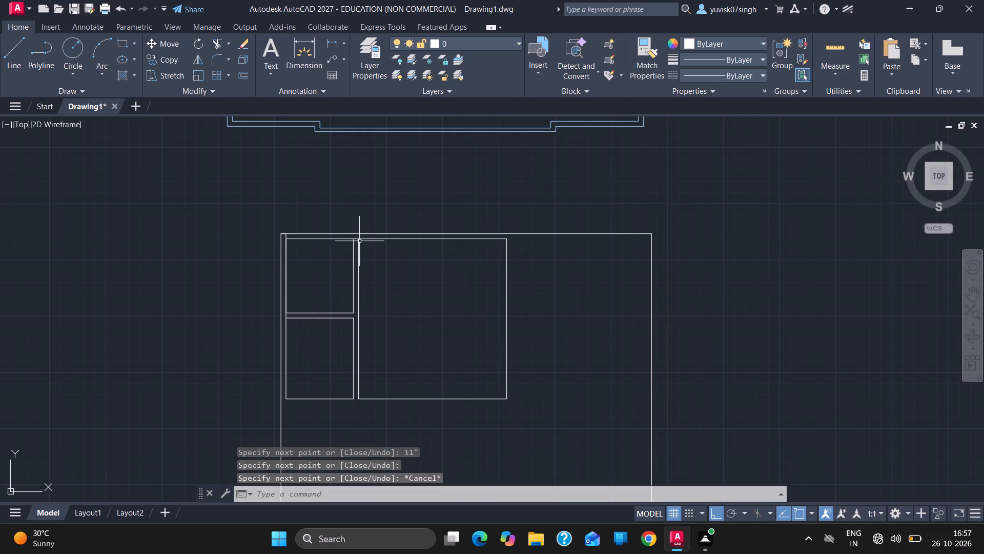
Start a line at the outer rectangle's upper-right corner, going 9" left and 9" down to the third room's inner corner.
{"action": "left_click", "coordinate": [12, 57]}
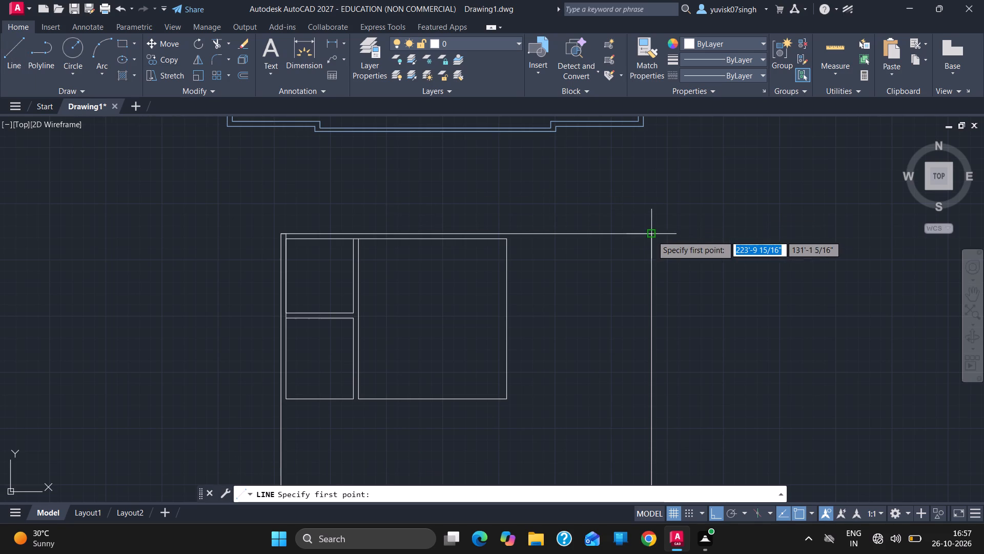
{"action": "left_click_drag", "start_coordinate": [651, 235], "coordinate": [627, 235]}
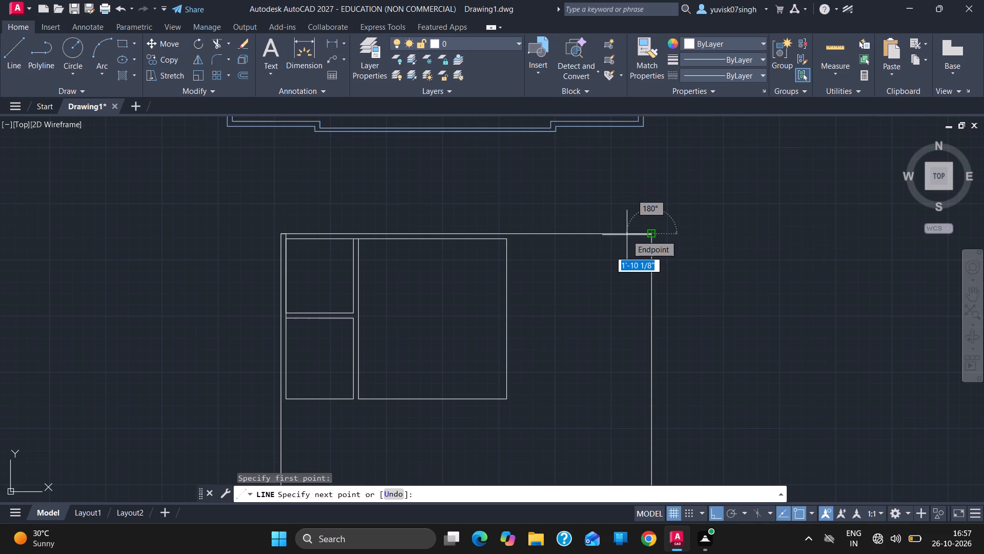
{"action": "key", "text": "9"}
{"action": "key", "text": "Return"}
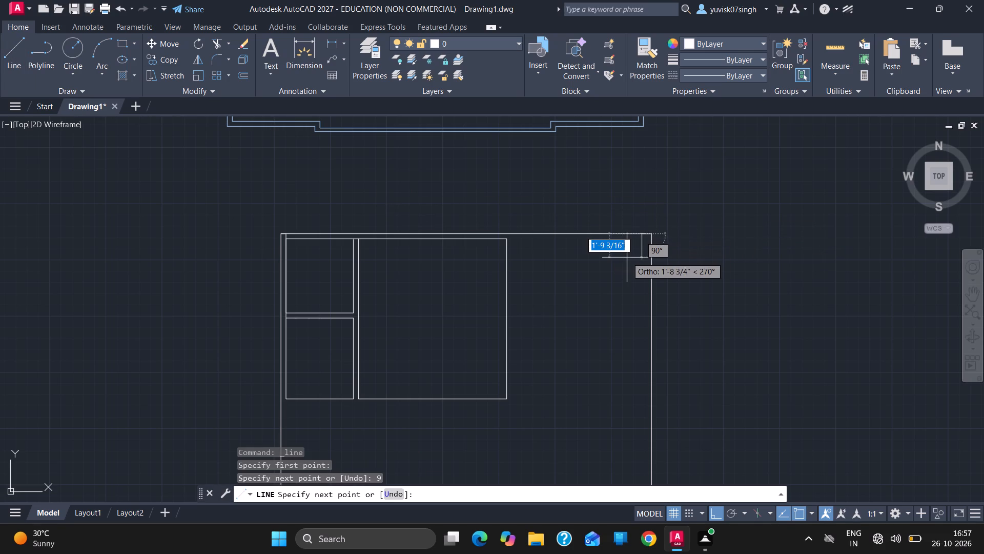
{"action": "key", "text": "9"}
{"action": "key", "text": "Return"}
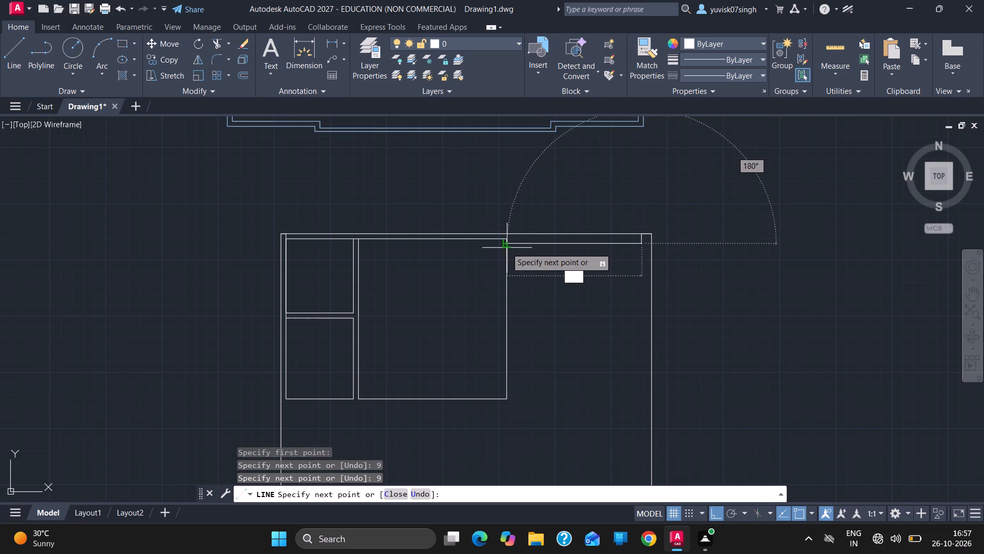
Continue 9'7.5" left, 11'6" down, right to the outer wall and 9" back, then close the third room at its upper-right corner.
{"action": "type", "text": "9'7"}
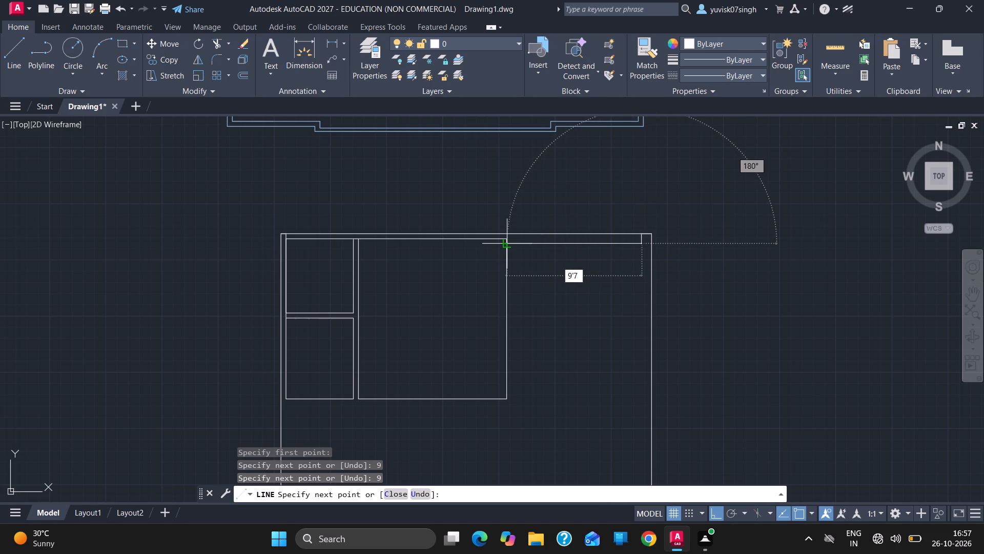
{"action": "key", "text": "period"}
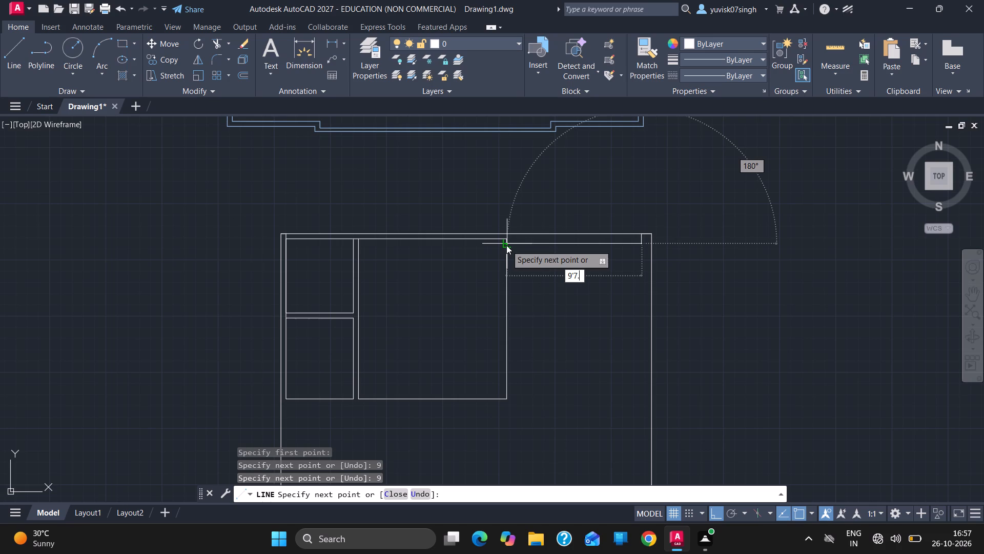
{"action": "key", "text": "5"}
{"action": "key", "text": "Return"}
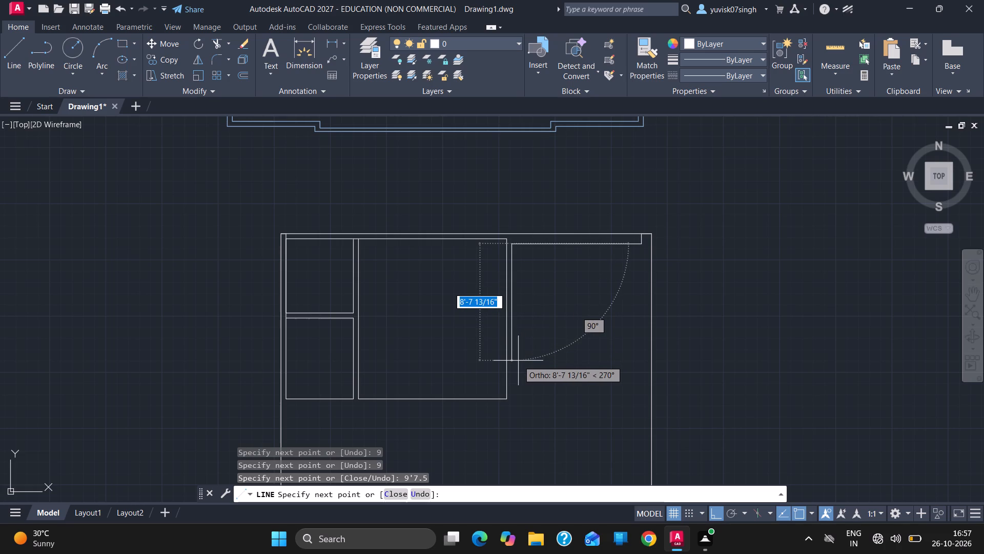
{"action": "type", "text": "11"}
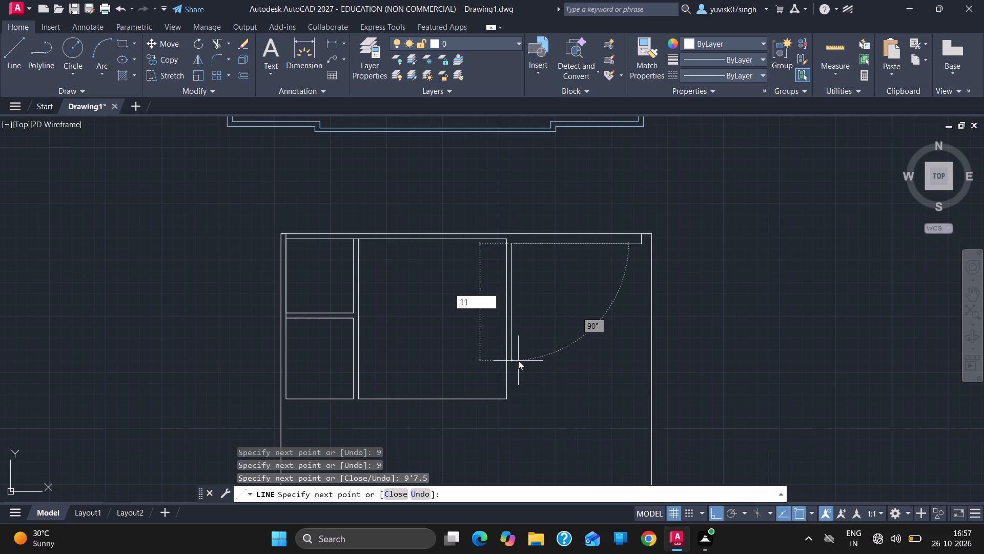
{"action": "type", "text": "'6"}
{"action": "key", "text": "Return"}
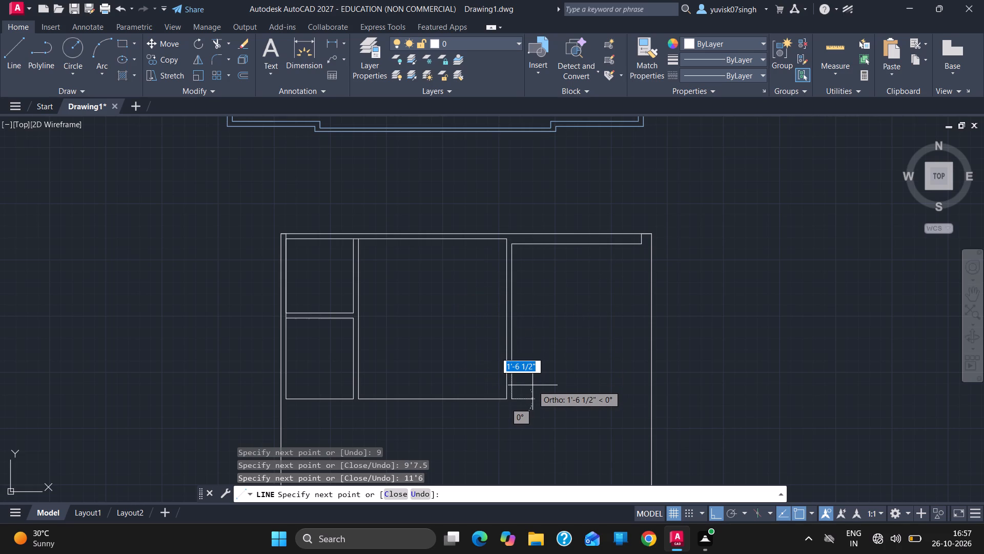
{"action": "left_click", "coordinate": [648, 401]}
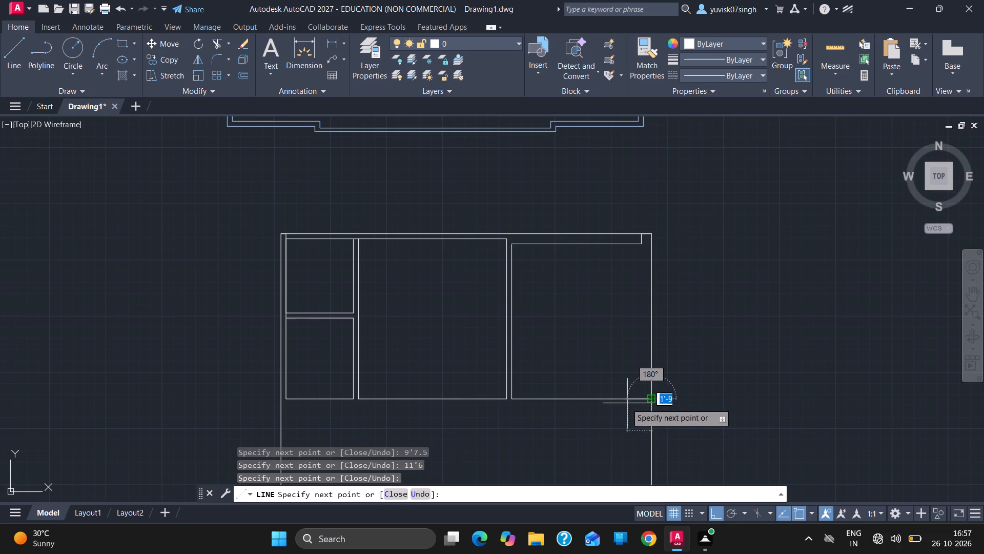
{"action": "key", "text": "9"}
{"action": "key", "text": "Return"}
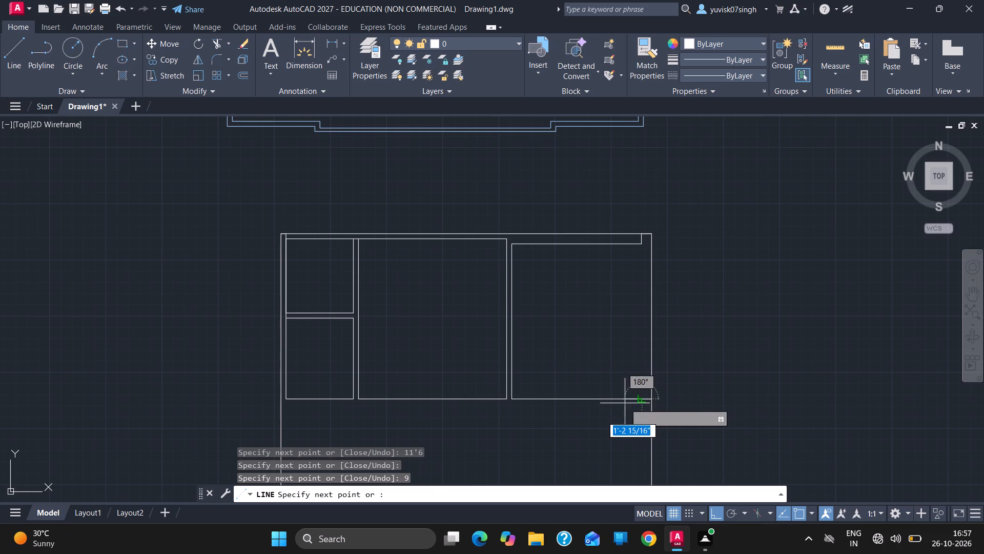
{"action": "left_click", "coordinate": [643, 245]}
{"action": "key", "text": "Escape"}
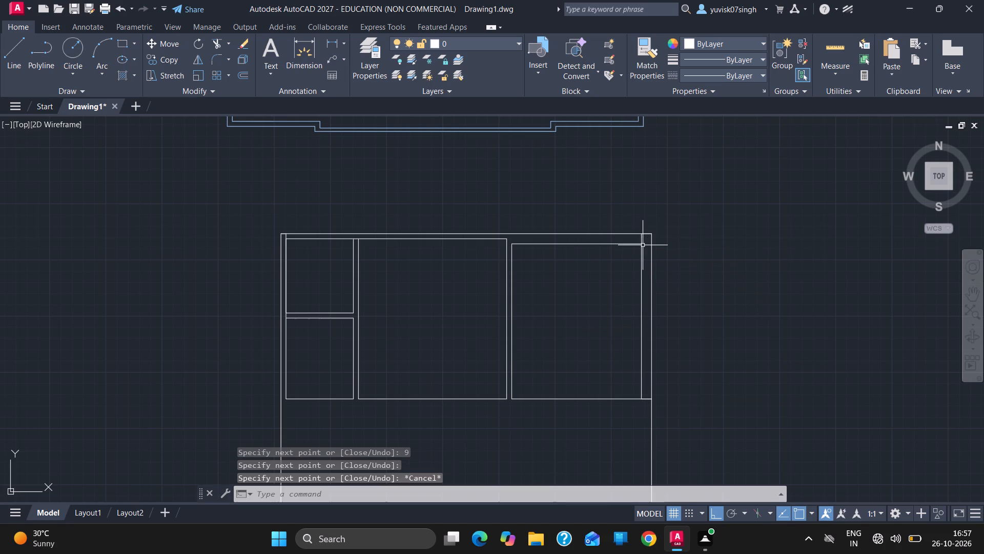
Start a line at the lower-left small room's bottom-left corner, going 4.5" down for the wall and 10' right for the bottom room's top edge.
{"action": "left_click", "coordinate": [968, 296]}
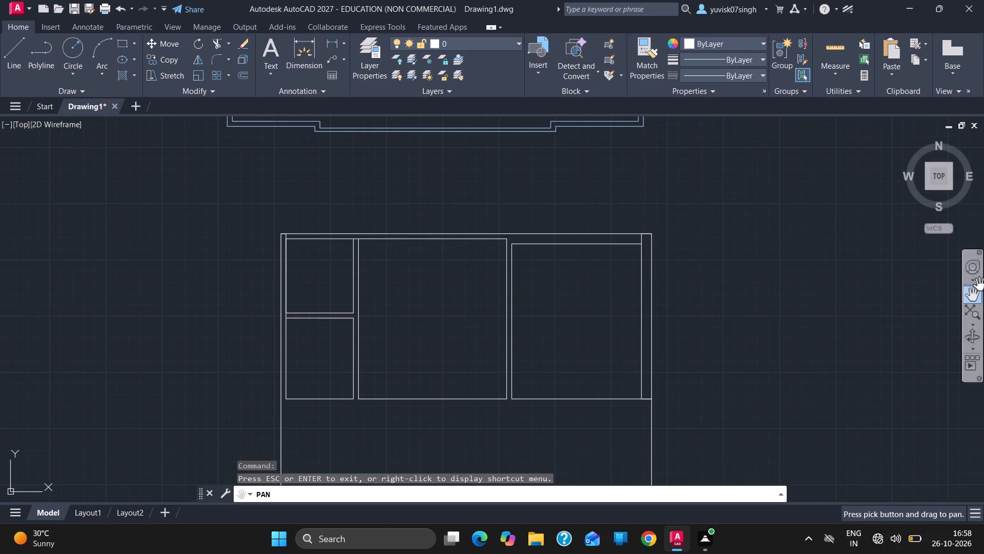
{"action": "left_click_drag", "start_coordinate": [463, 363], "coordinate": [570, 177]}
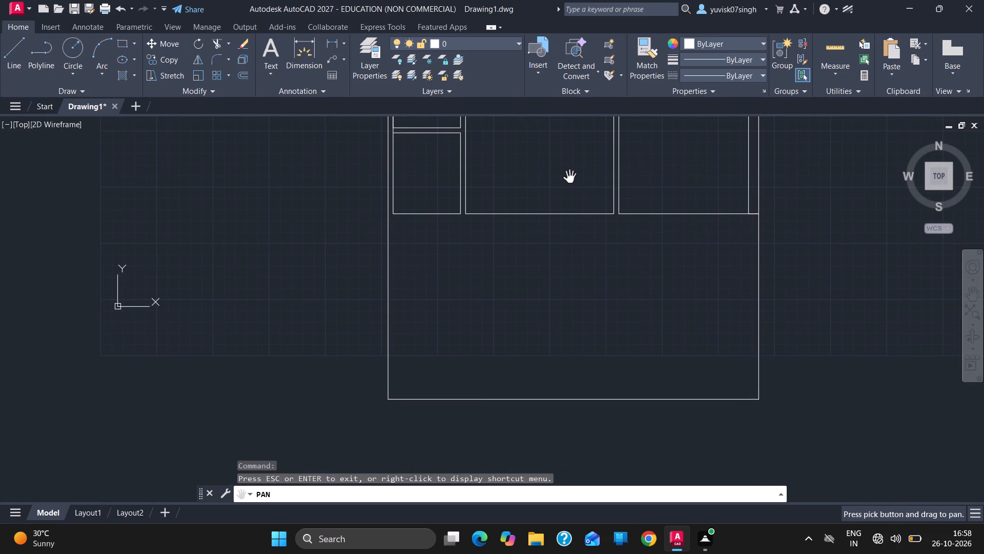
{"action": "key", "text": "Escape"}
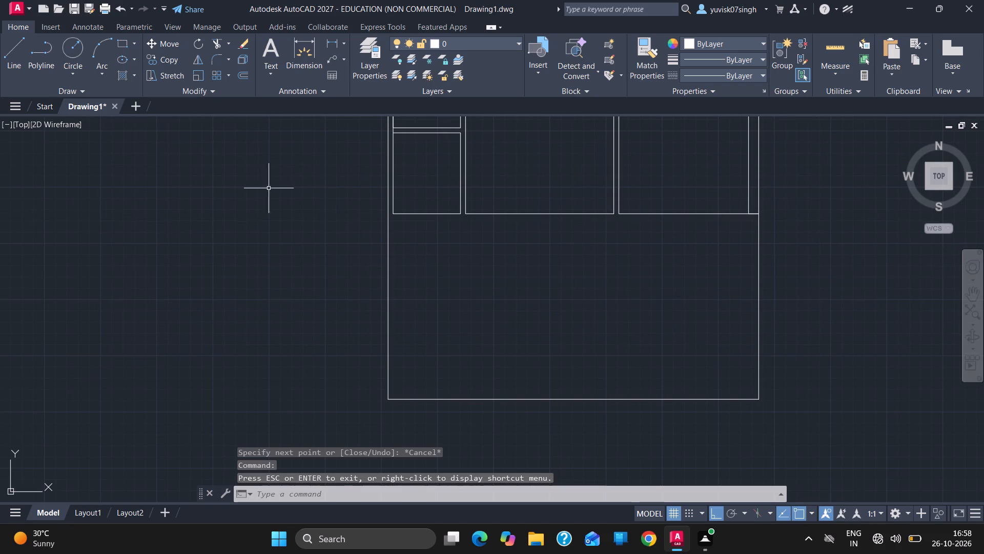
{"action": "left_click", "coordinate": [15, 61]}
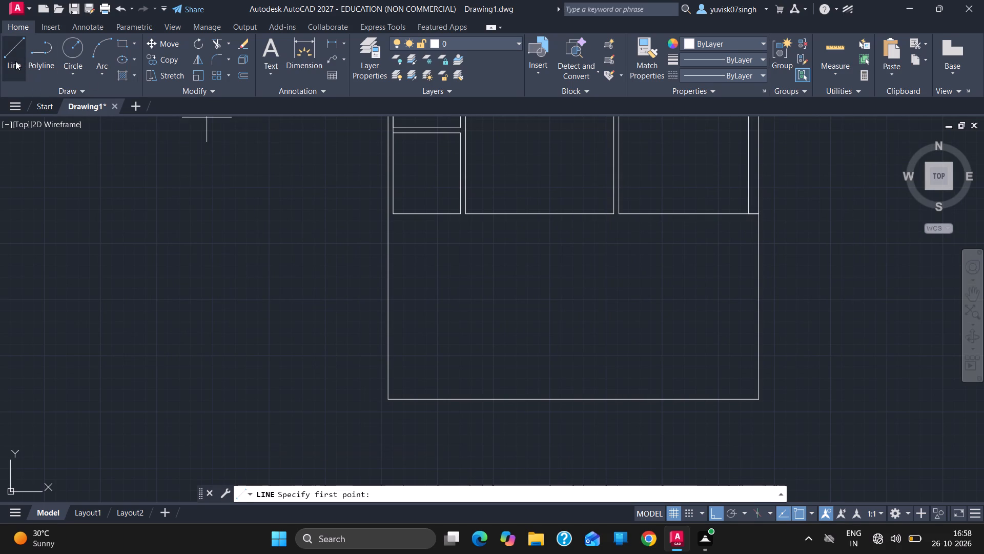
{"action": "left_click", "coordinate": [393, 213]}
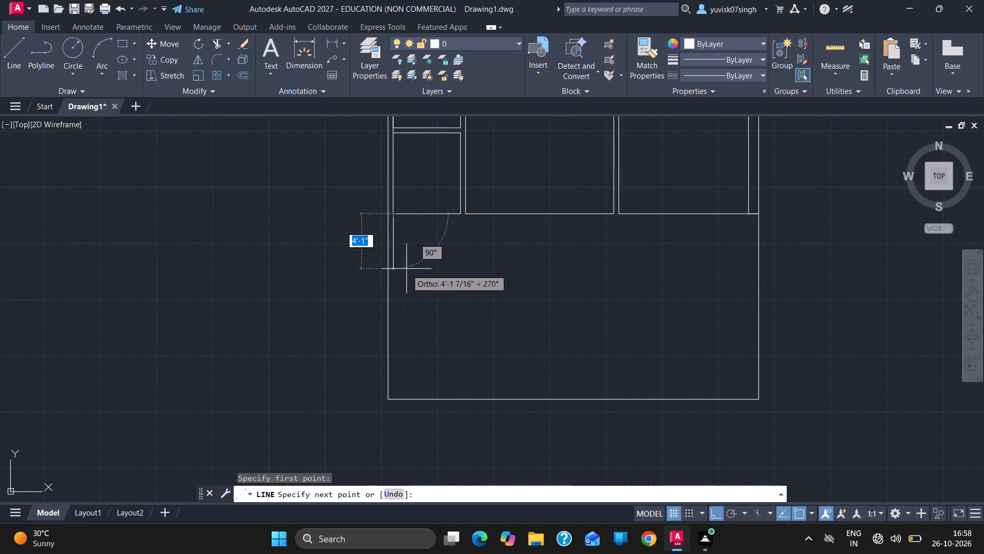
{"action": "type", "text": "4."}
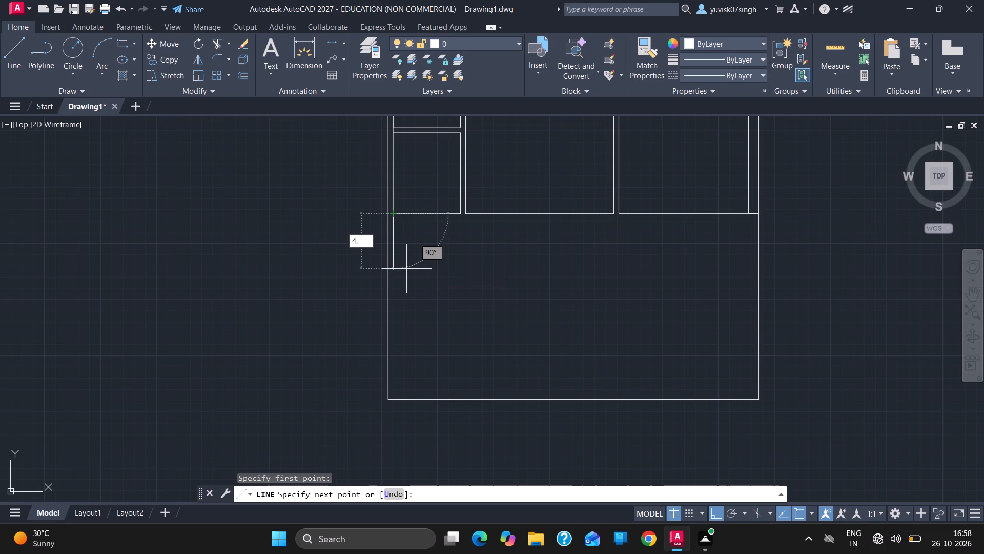
{"action": "key", "text": "5"}
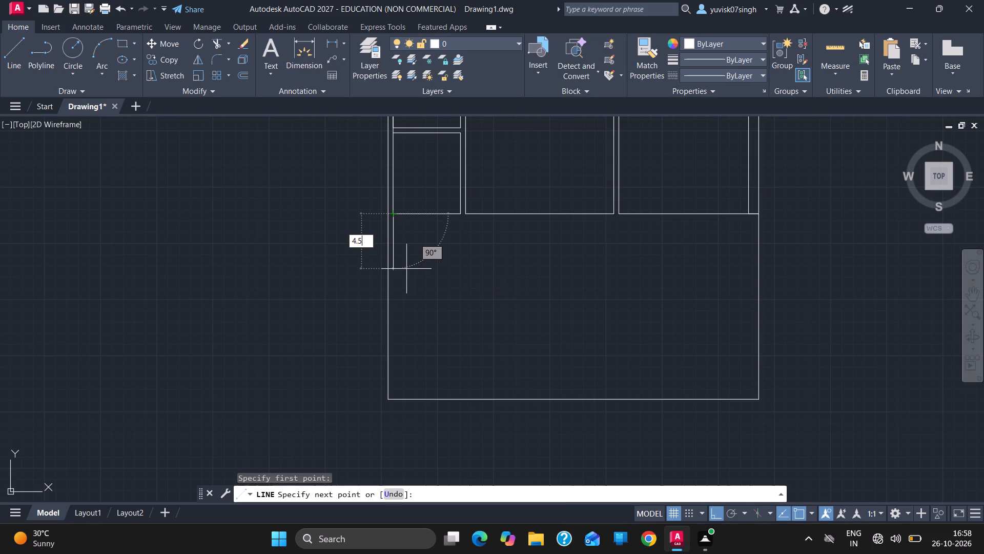
{"action": "key", "text": "Return"}
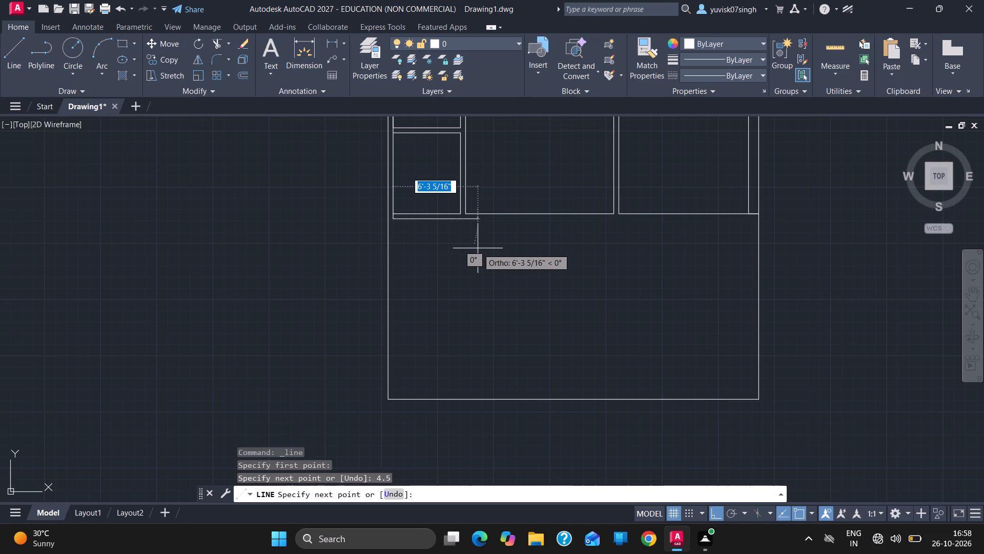
{"action": "key", "text": "1"}
{"action": "type", "text": "0'"}
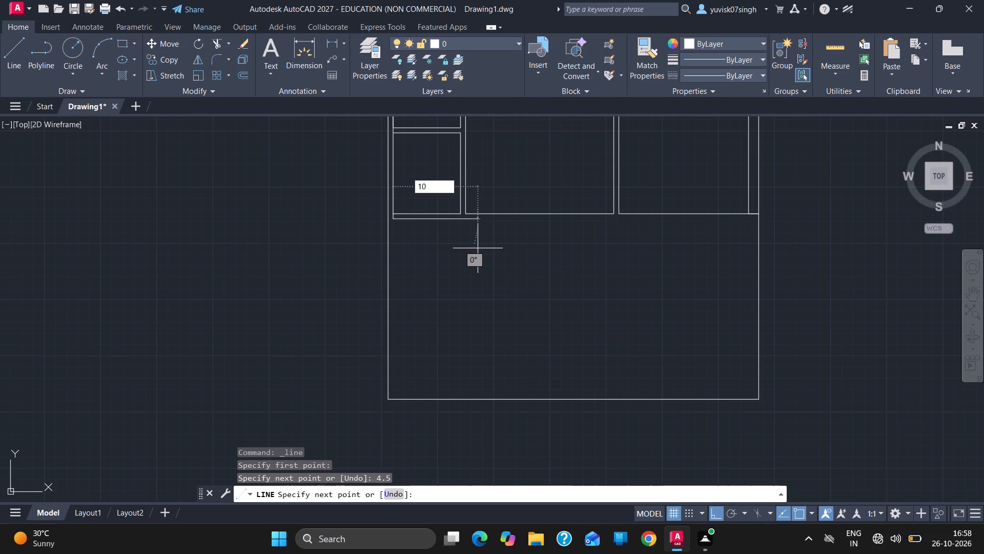
{"action": "key", "text": "Return"}
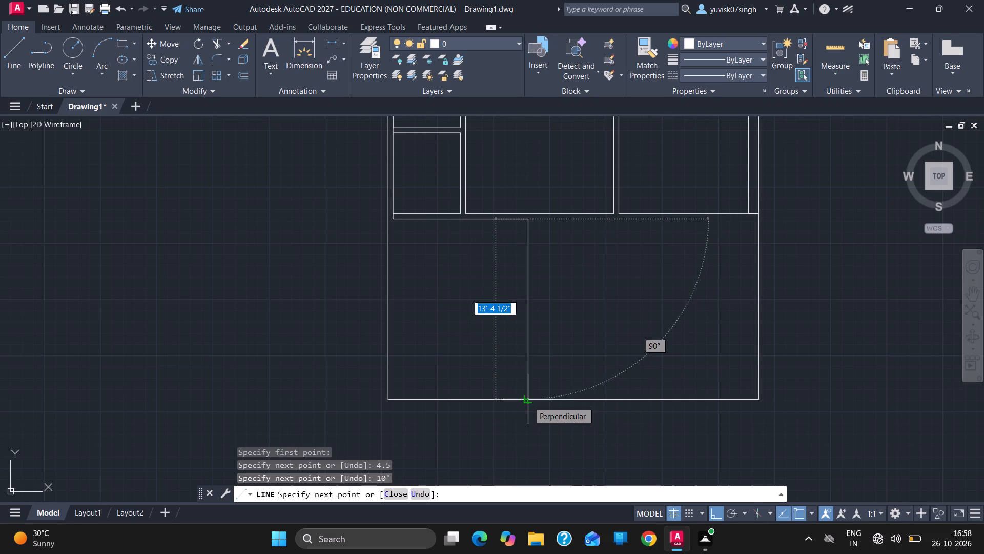
Continue the line 13' down and 10' left, close the bottom-left room at its upper-left corner, and end the line.
{"action": "type", "text": "13"}
{"action": "key", "text": "apostrophe"}
{"action": "key", "text": "Return"}
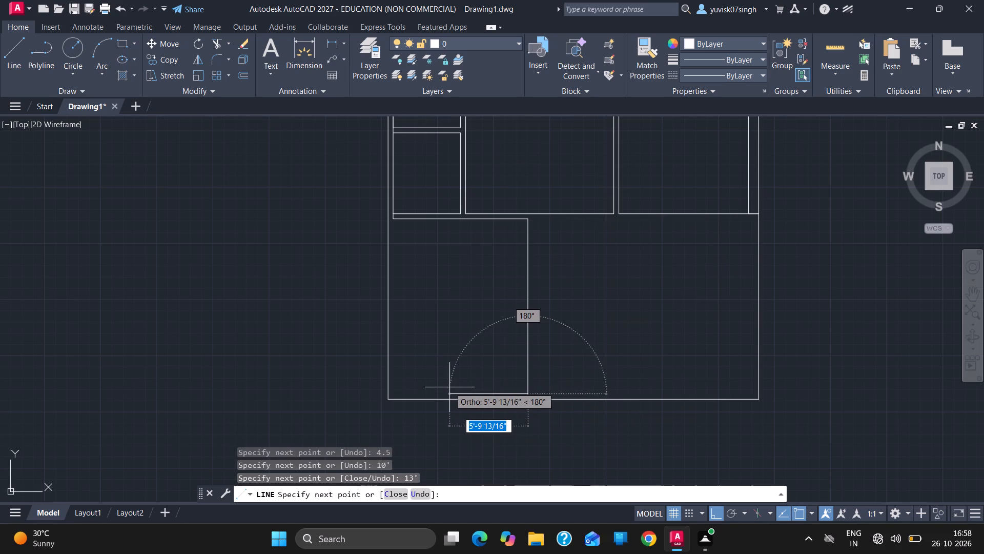
{"action": "type", "text": "10'"}
{"action": "key", "text": "Return"}
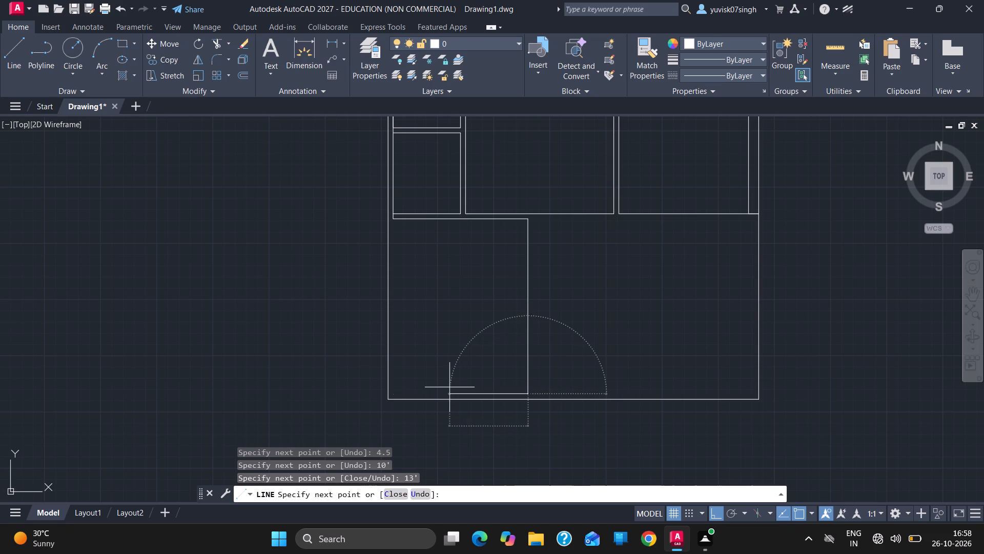
{"action": "left_click", "coordinate": [396, 219]}
{"action": "key", "text": "Escape"}
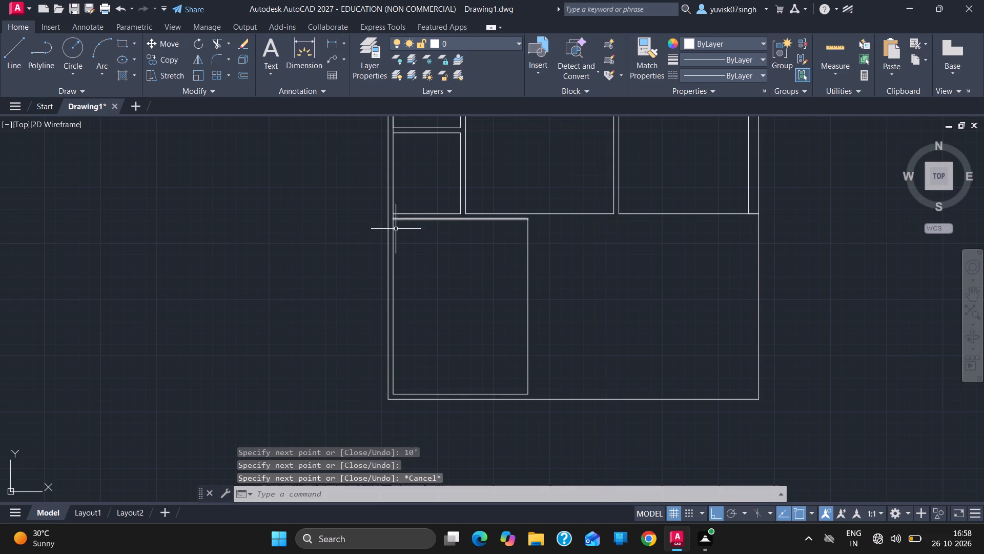
Start a line at the outer rectangle's lower-right corner, going 4.5" left and 4.5" up to the inner corner, and continue 10" left.
{"action": "left_click", "coordinate": [6, 77]}
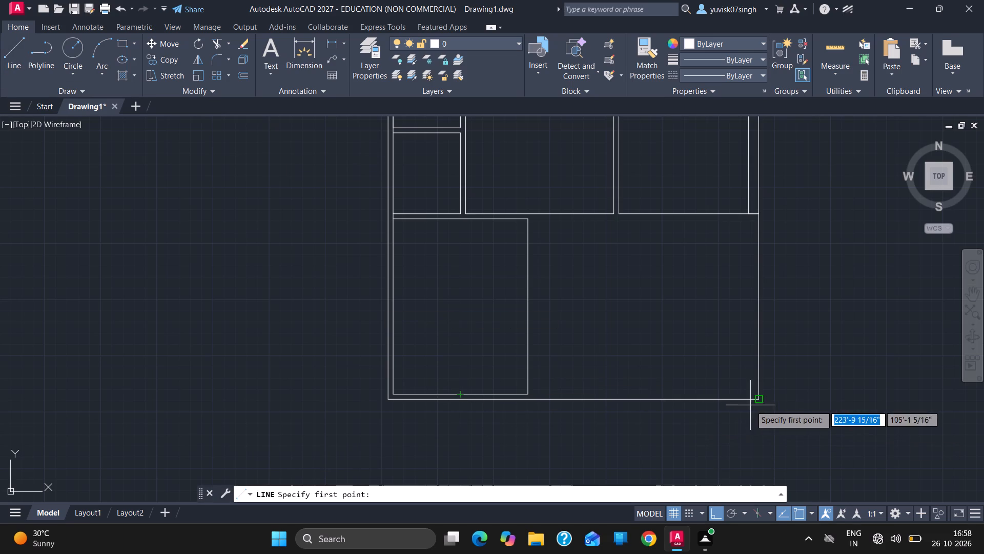
{"action": "left_click_drag", "start_coordinate": [758, 400], "coordinate": [714, 407]}
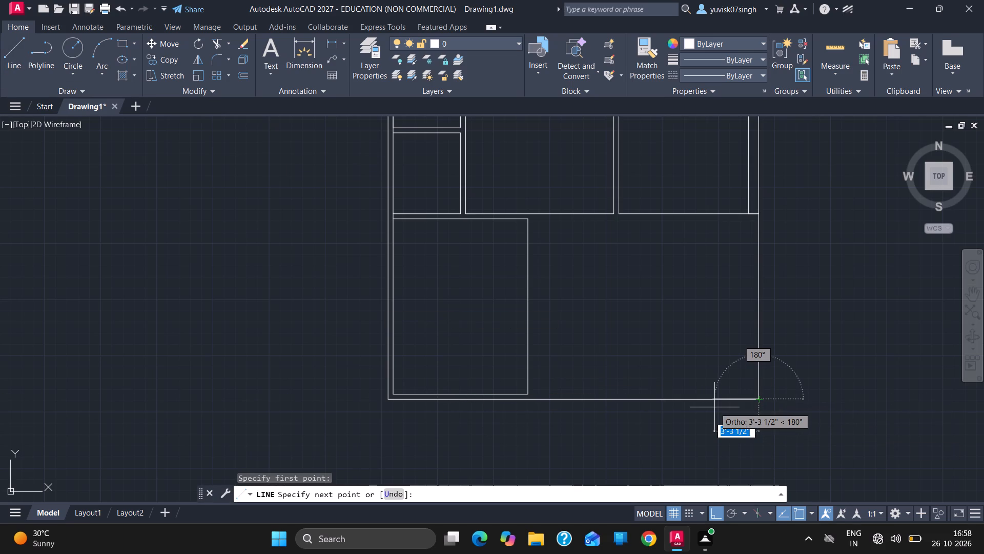
{"action": "type", "text": "4.5"}
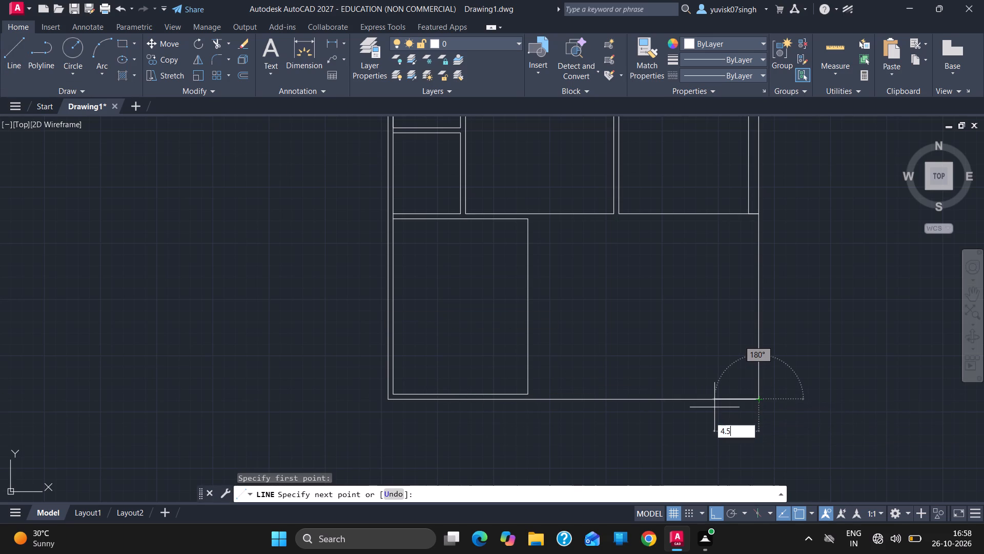
{"action": "key", "text": "Return"}
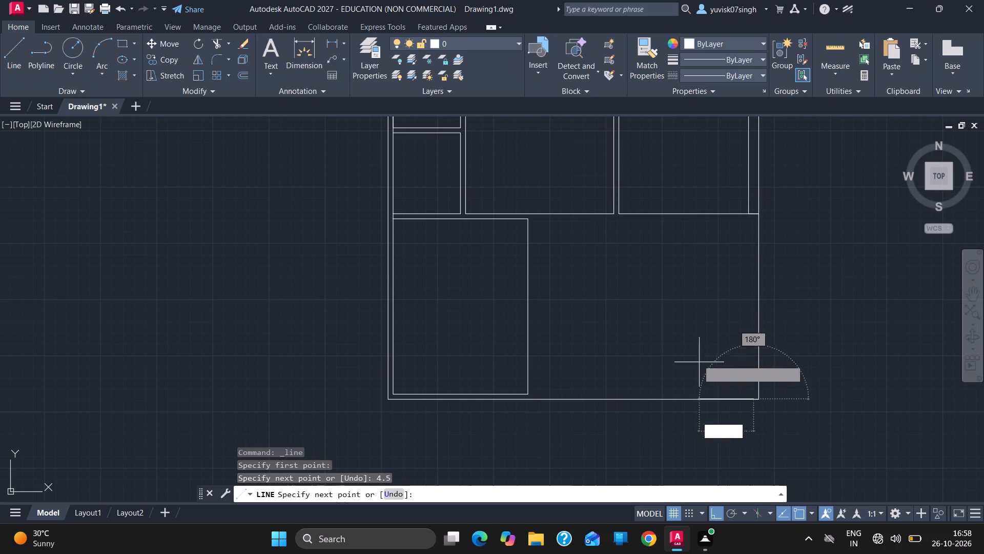
{"action": "key", "text": "4"}
{"action": "type", "text": ".5"}
{"action": "key", "text": "Return"}
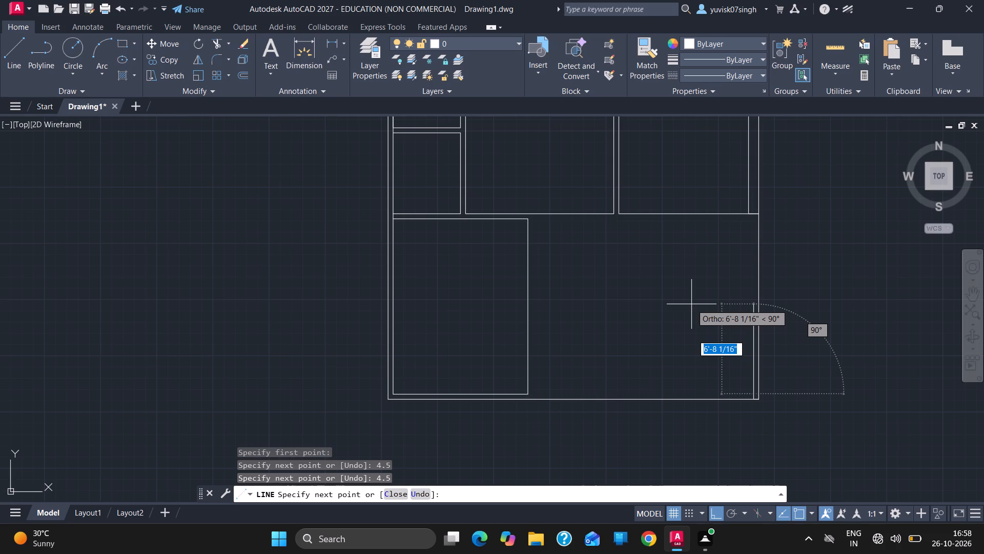
{"action": "key", "text": "1"}
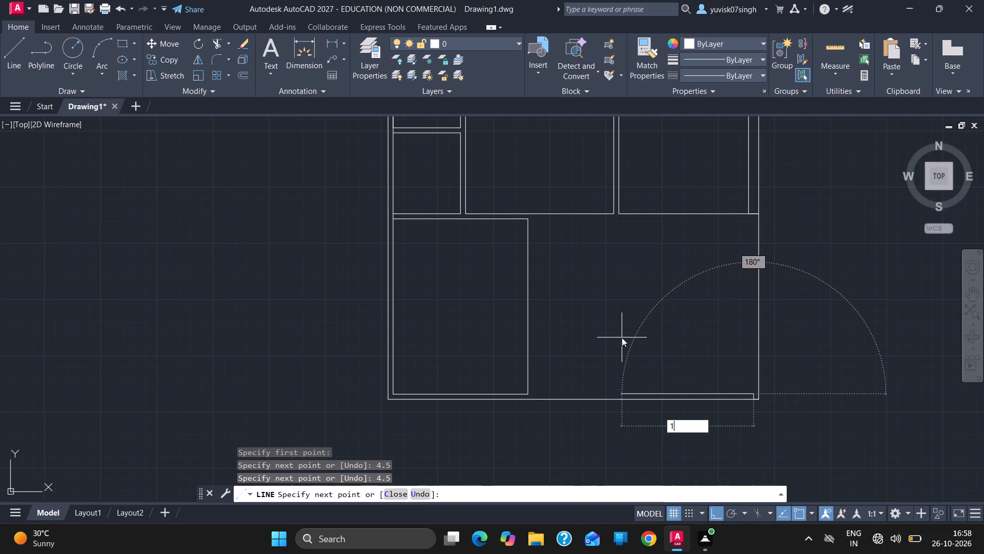
{"action": "key", "text": "0"}
{"action": "key", "text": "period"}
{"action": "key", "text": "Return"}
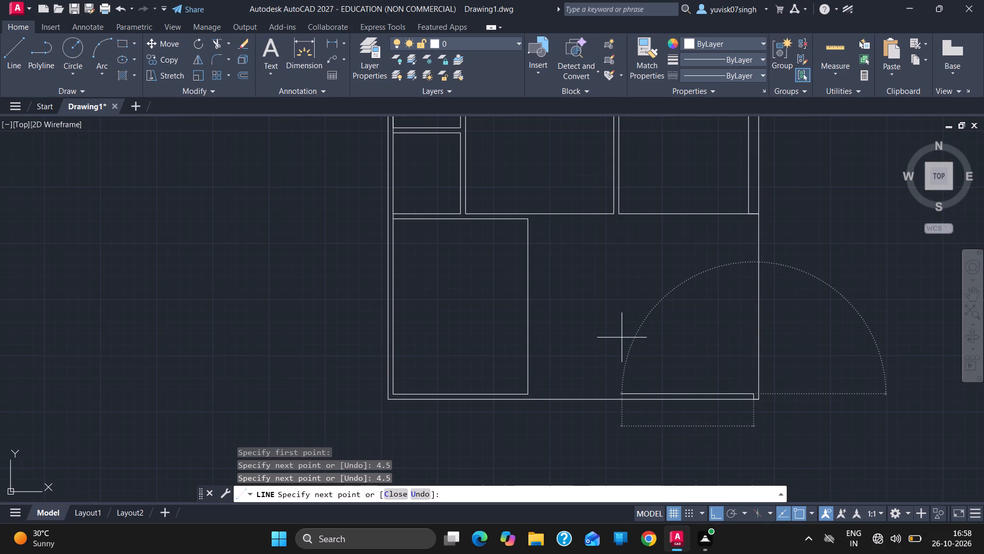
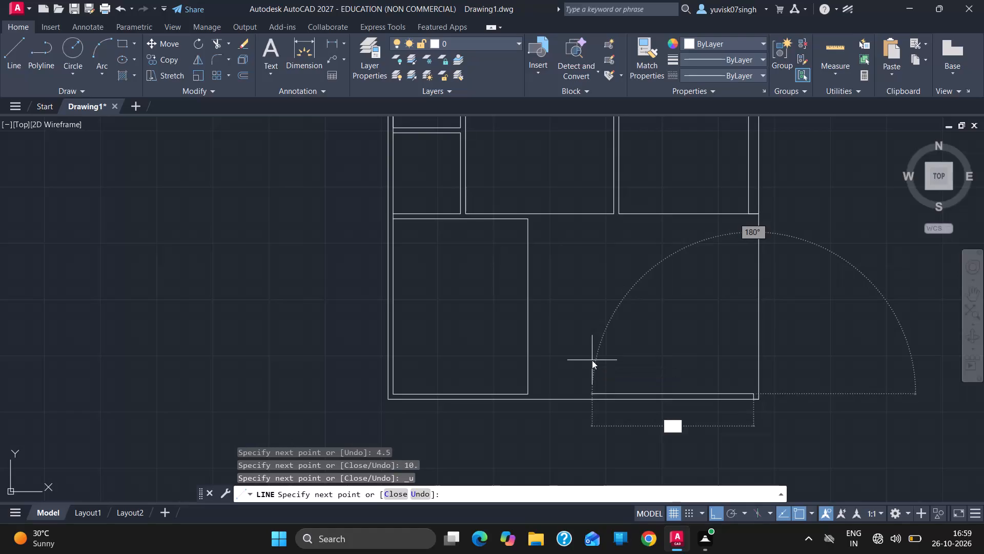
Continue the line 10' left, 13' up, right to the outer wall and 4.5" back, then close the bottom-right room at its lower-right corner.
{"action": "type", "text": "0'"}
{"action": "key", "text": "Return"}
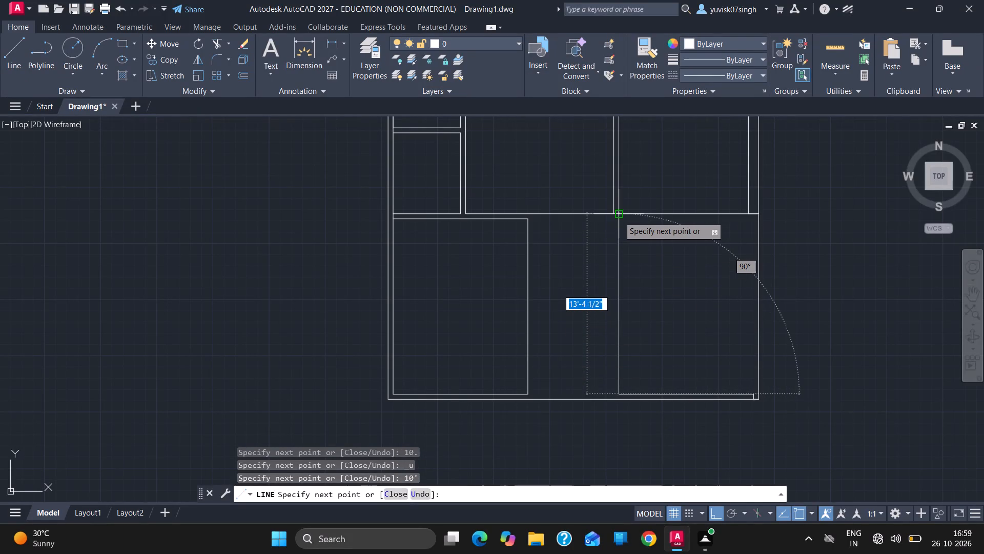
{"action": "type", "text": "13"}
{"action": "key", "text": "apostrophe"}
{"action": "key", "text": "Return"}
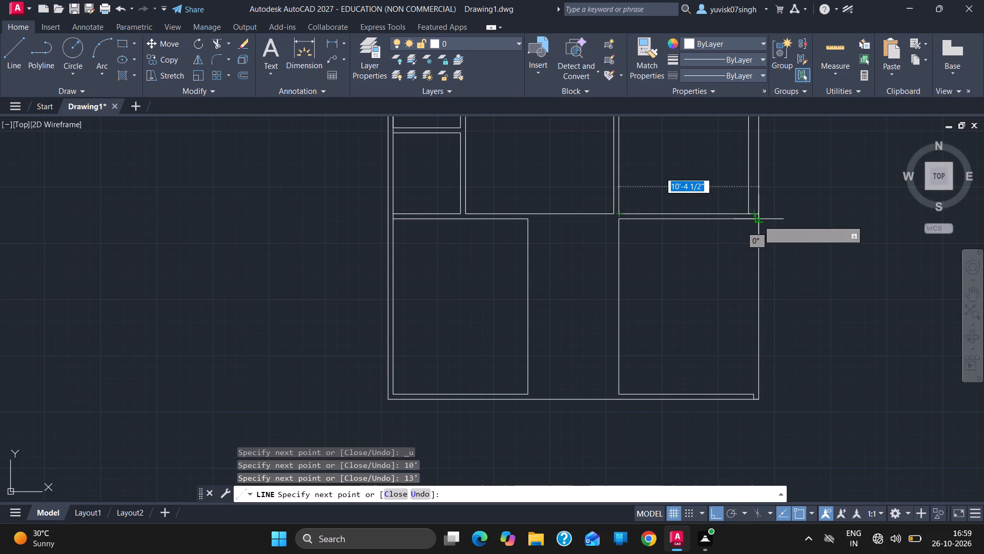
{"action": "left_click_drag", "start_coordinate": [758, 220], "coordinate": [725, 229]}
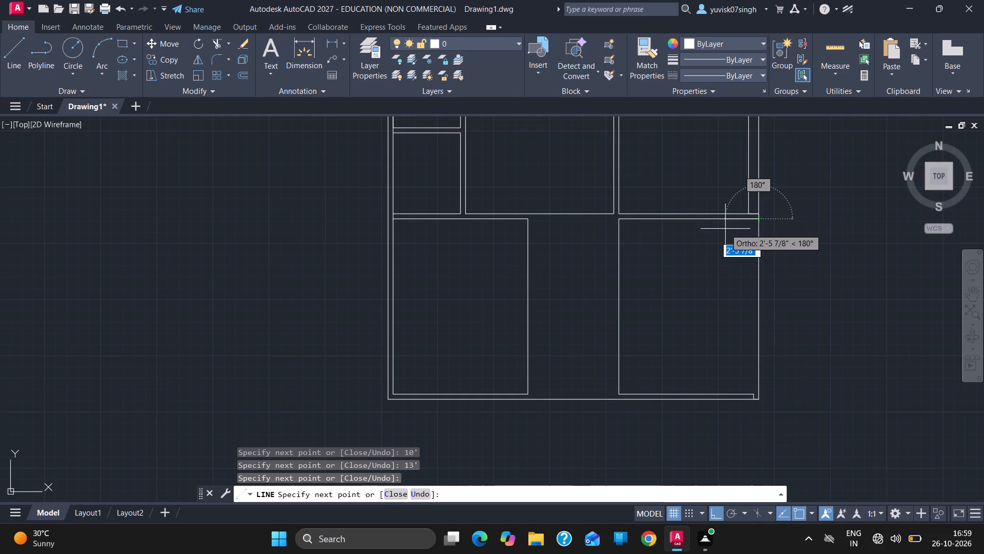
{"action": "key", "text": "4"}
{"action": "key", "text": "period"}
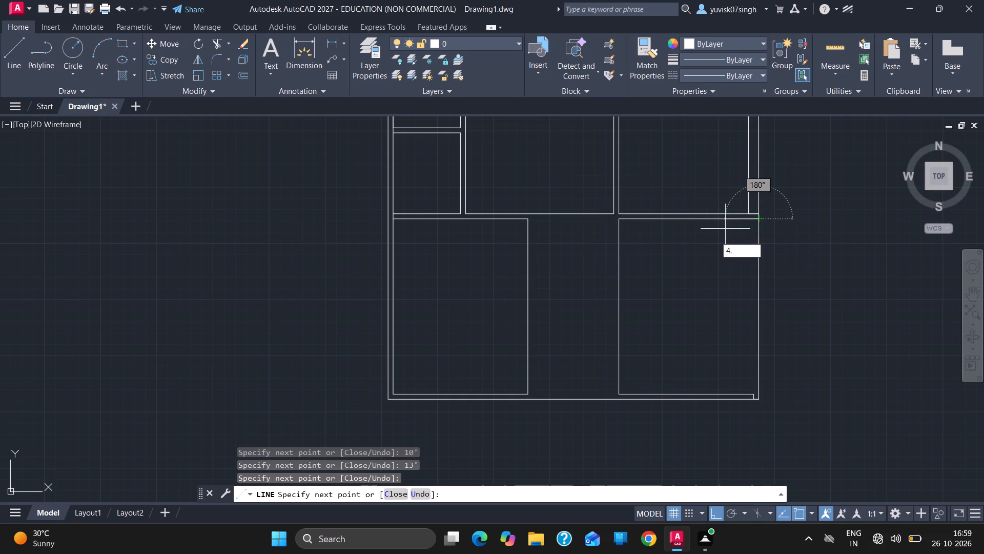
{"action": "key", "text": "5"}
{"action": "key", "text": "Return"}
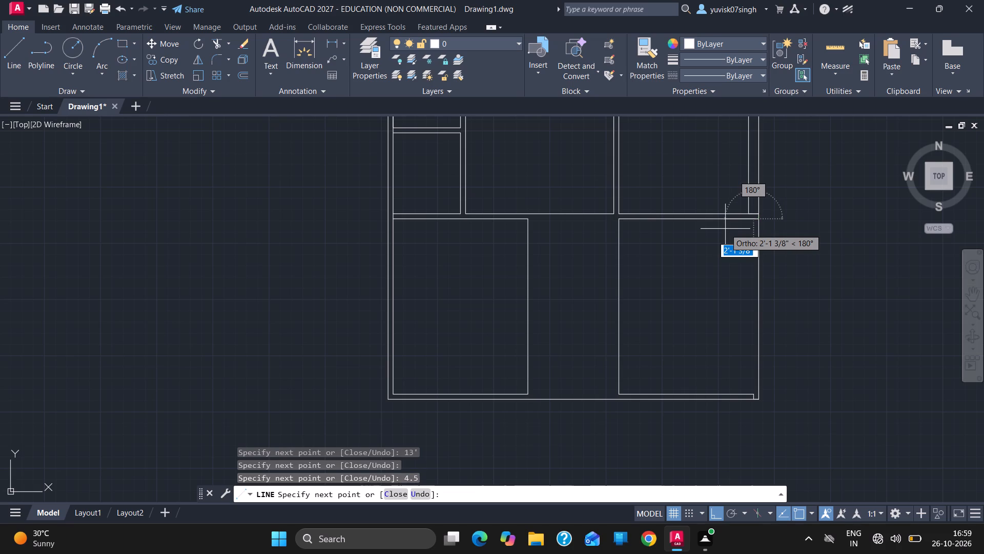
{"action": "left_click", "coordinate": [754, 392]}
{"action": "key", "text": "Escape"}
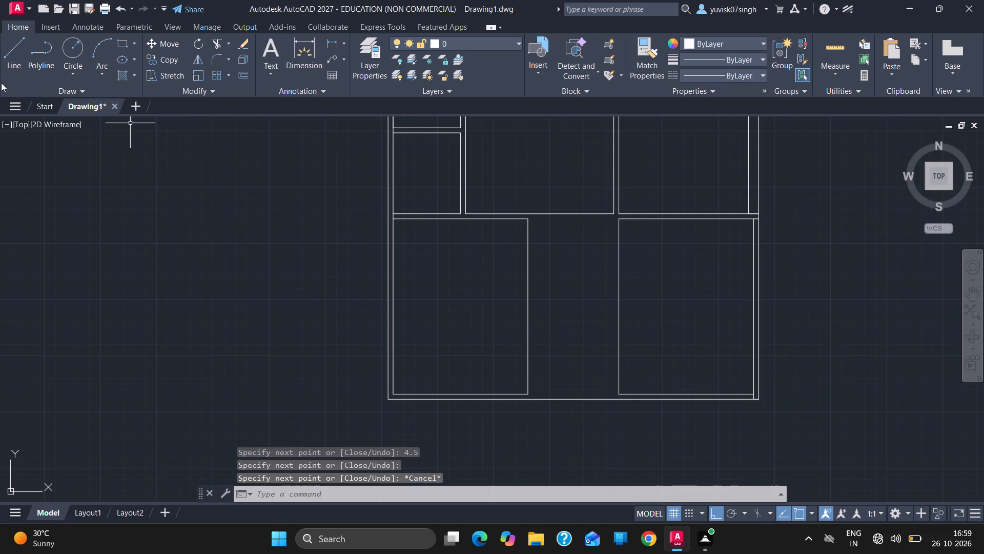
Start a line at the bottom-right room's lower-left corner, going 4.5" left for the wall and 6' left for the middle room's bottom edge.
{"action": "left_click_drag", "start_coordinate": [1, 83], "coordinate": [6, 70]}
{"action": "left_click", "coordinate": [6, 70]}
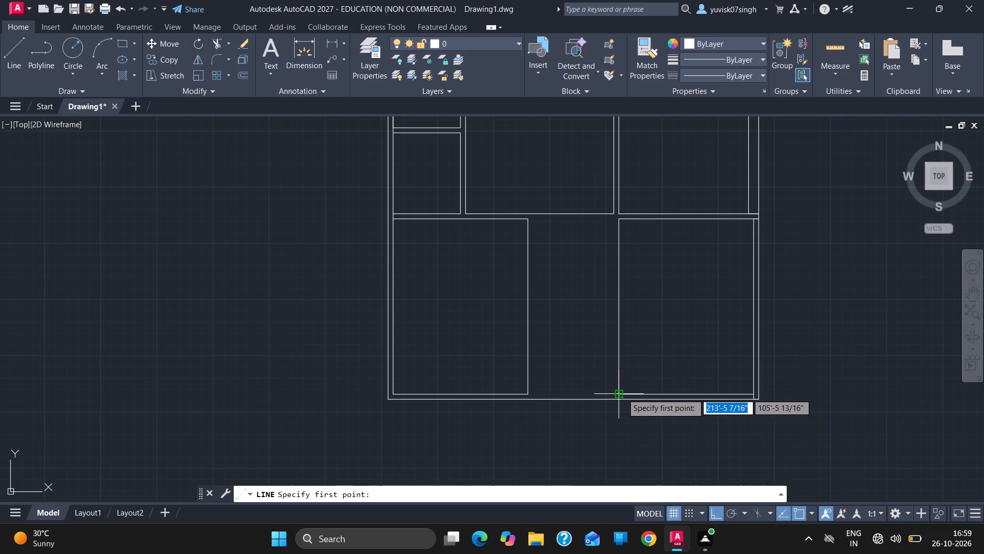
{"action": "left_click_drag", "start_coordinate": [620, 392], "coordinate": [602, 392]}
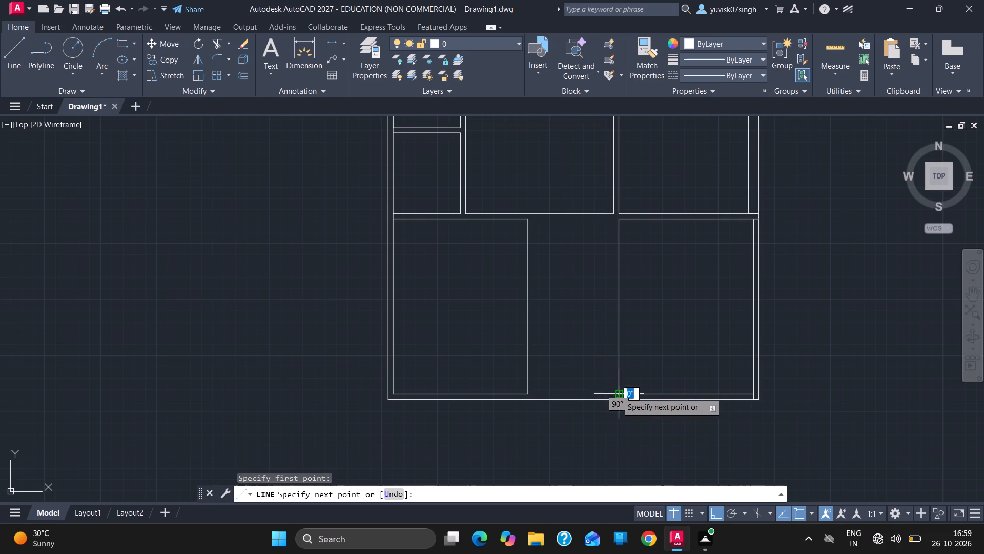
{"action": "left_click_drag", "start_coordinate": [602, 392], "coordinate": [576, 393]}
{"action": "key", "text": "4"}
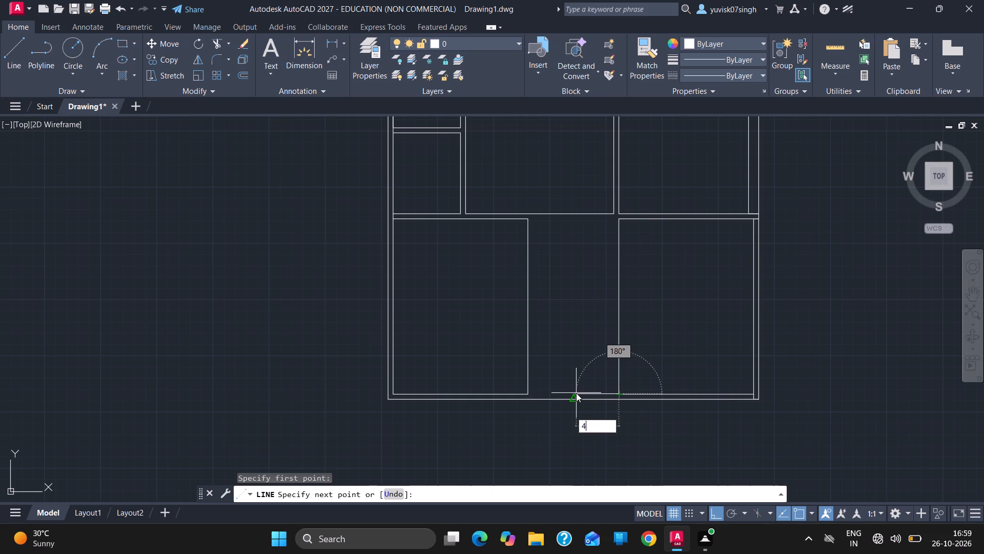
{"action": "type", "text": ".5"}
{"action": "key", "text": "Return"}
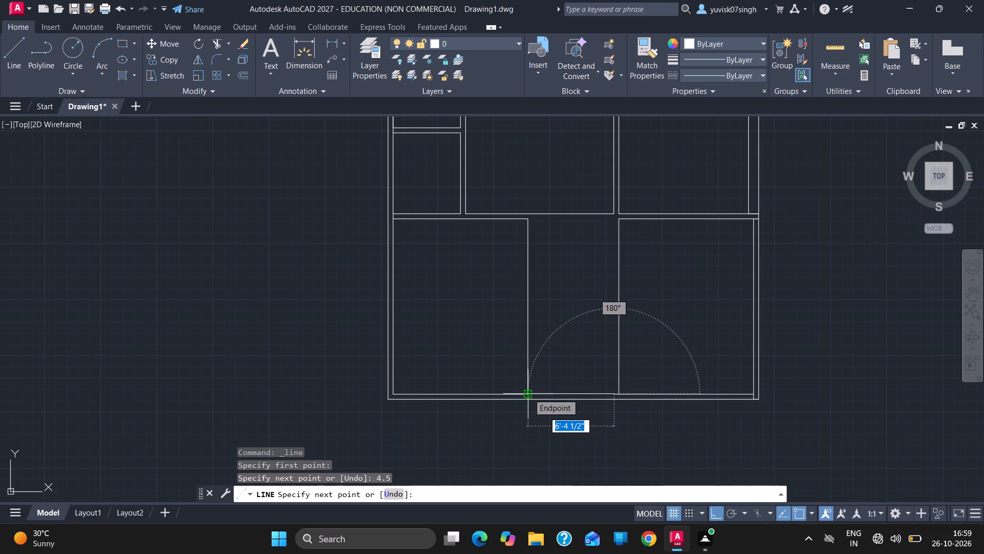
{"action": "key", "text": "6"}
{"action": "key", "text": "apostrophe"}
{"action": "key", "text": "Return"}
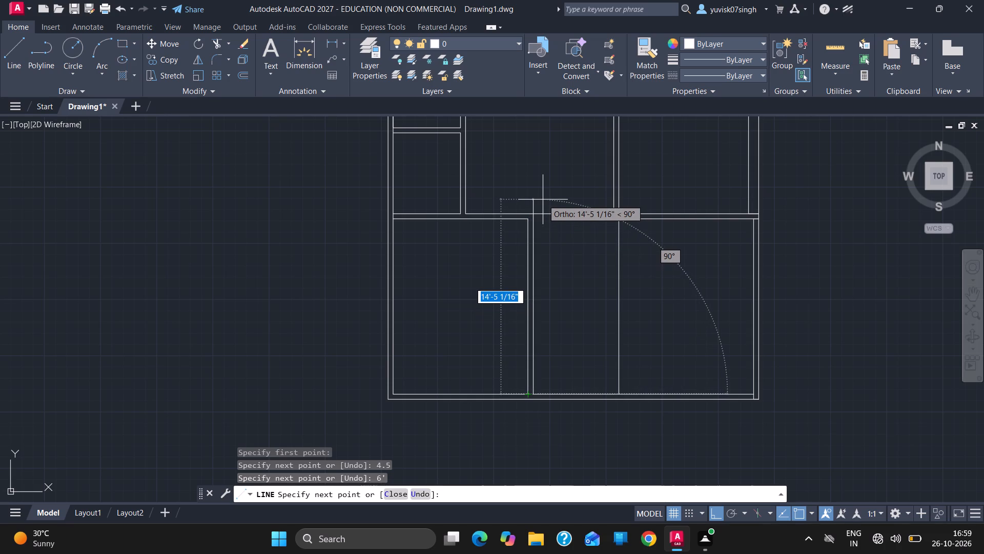
Continue the line 9' up and 6' right, close the bottom-middle room at its lower-right corner, and end the line.
{"action": "type", "text": "9'"}
{"action": "key", "text": "Return"}
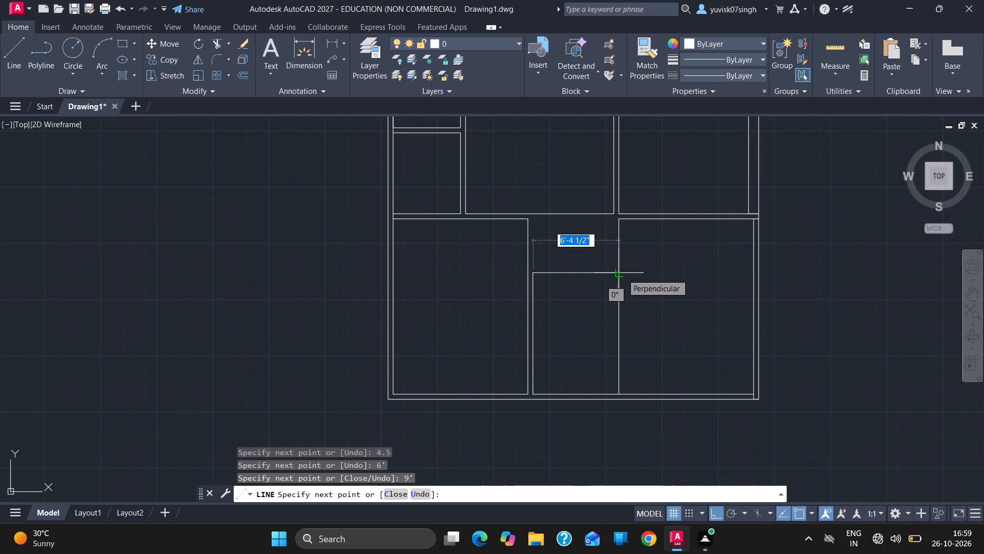
{"action": "type", "text": "6'"}
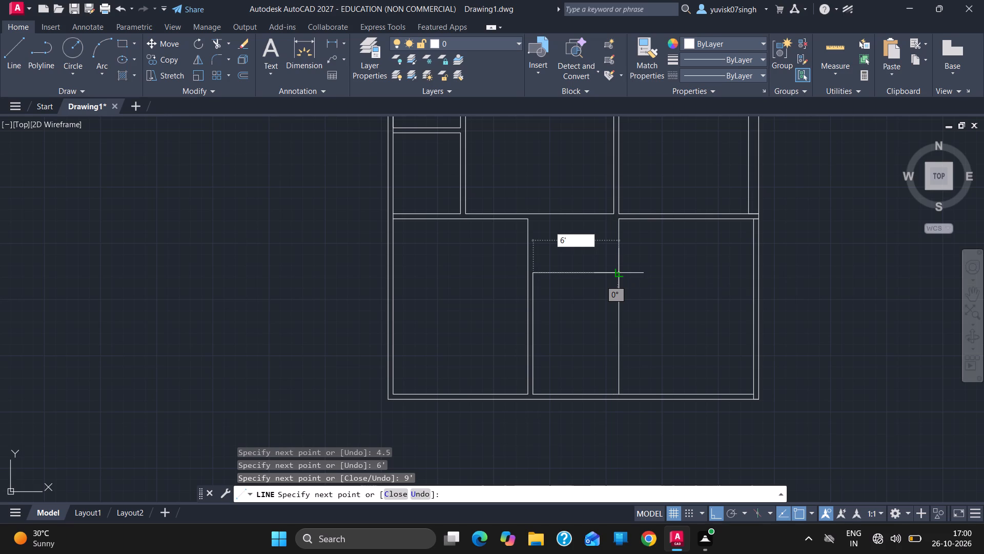
{"action": "key", "text": "Return"}
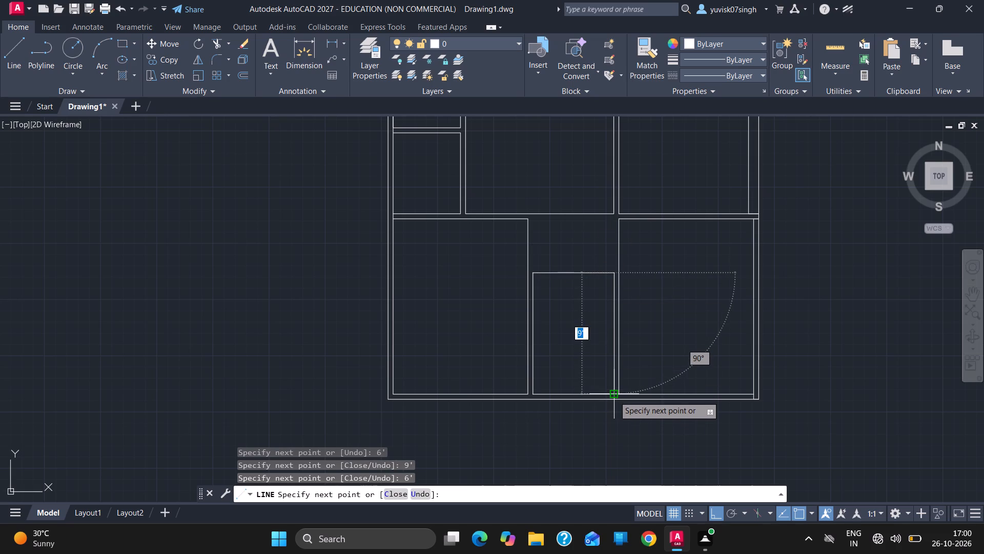
{"action": "left_click", "coordinate": [614, 396]}
{"action": "key", "text": "Escape"}
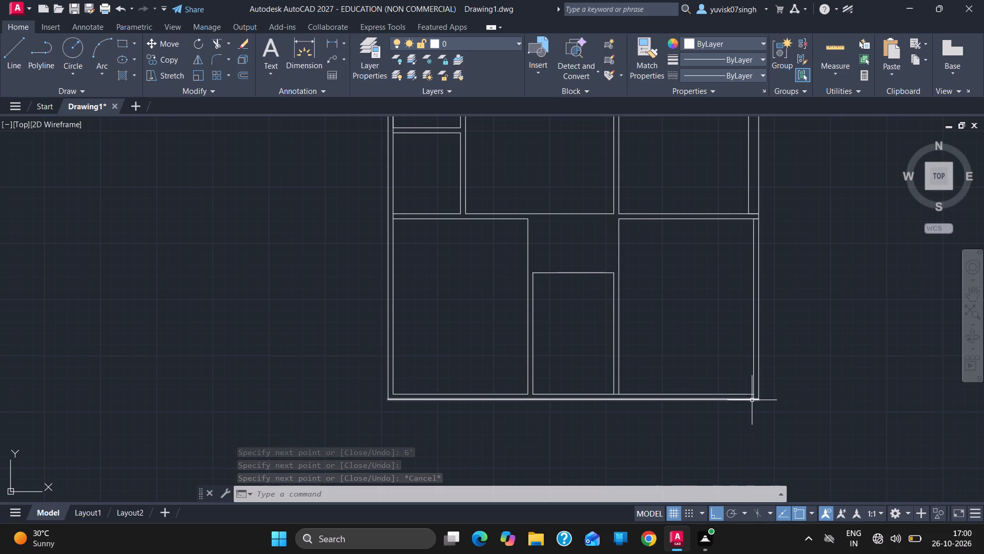
Trim the short stub at the plan's lower-right corner and the bottom inner-wall segment between the middle and right rooms.
{"action": "scroll", "coordinate": [751, 393], "scroll_direction": "up", "scroll_amount": 3, "text": "ctrl"}
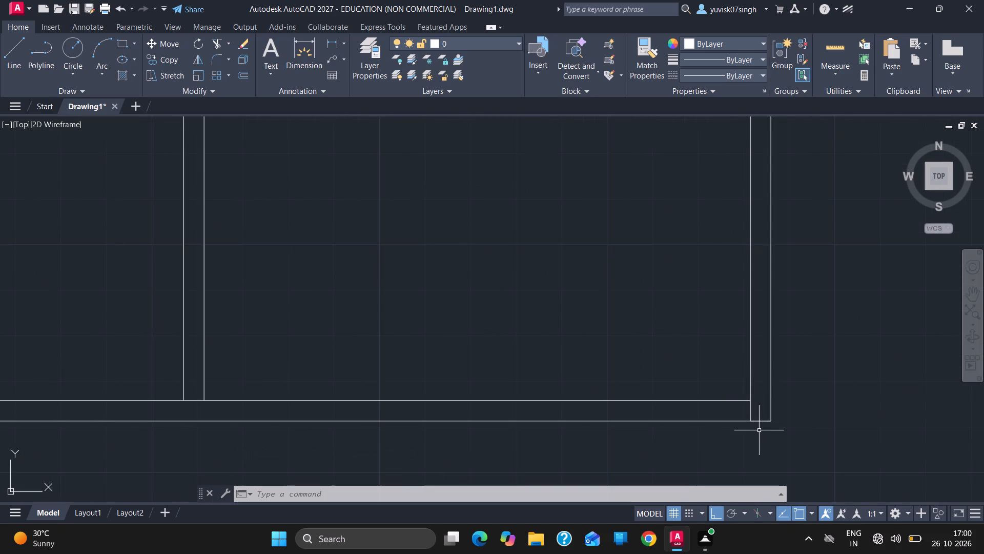
{"action": "type", "text": "tr"}
{"action": "key", "text": "Return"}
{"action": "left_click", "coordinate": [749, 408]}
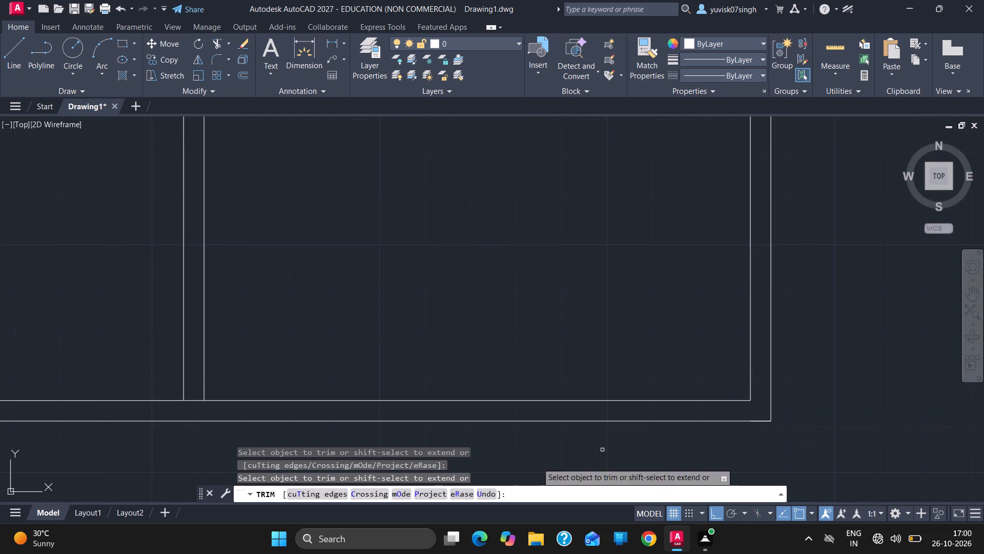
{"action": "left_click", "coordinate": [197, 401]}
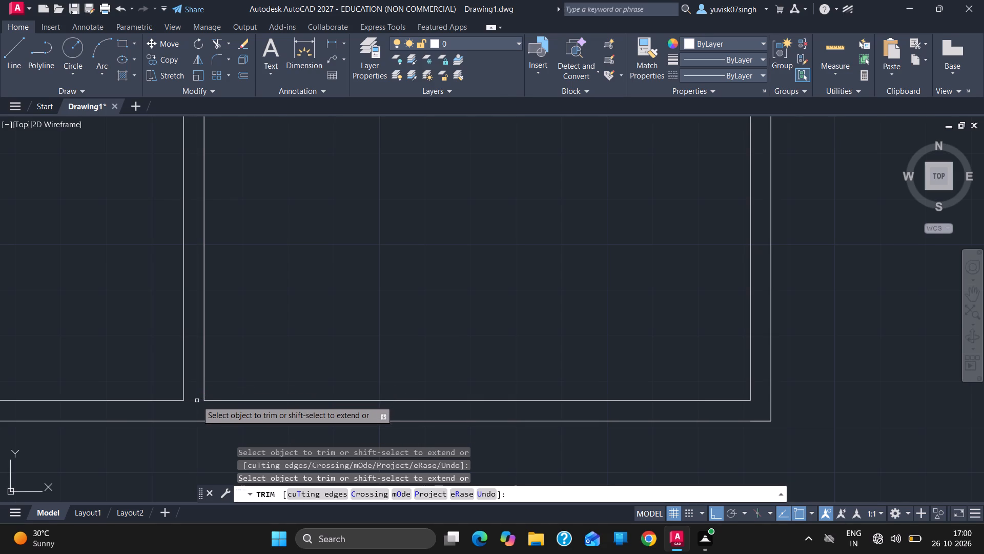
Trim the two short line ends crossing the right outer wall between the upper-right and bottom-right rooms.
{"action": "scroll", "coordinate": [596, 311], "scroll_direction": "down", "scroll_amount": 3, "text": "ctrl"}
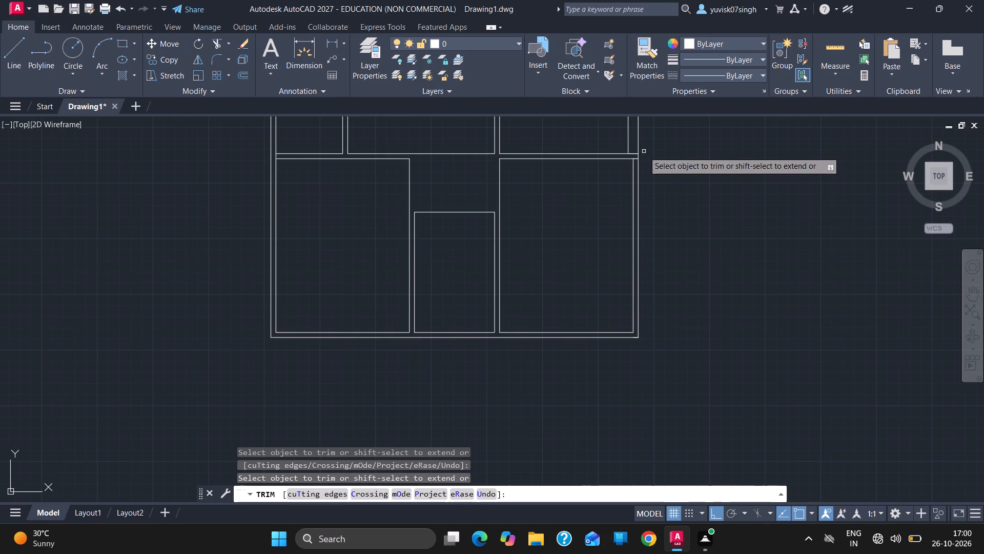
{"action": "scroll", "coordinate": [571, 267], "scroll_direction": "down", "scroll_amount": 2, "text": "ctrl"}
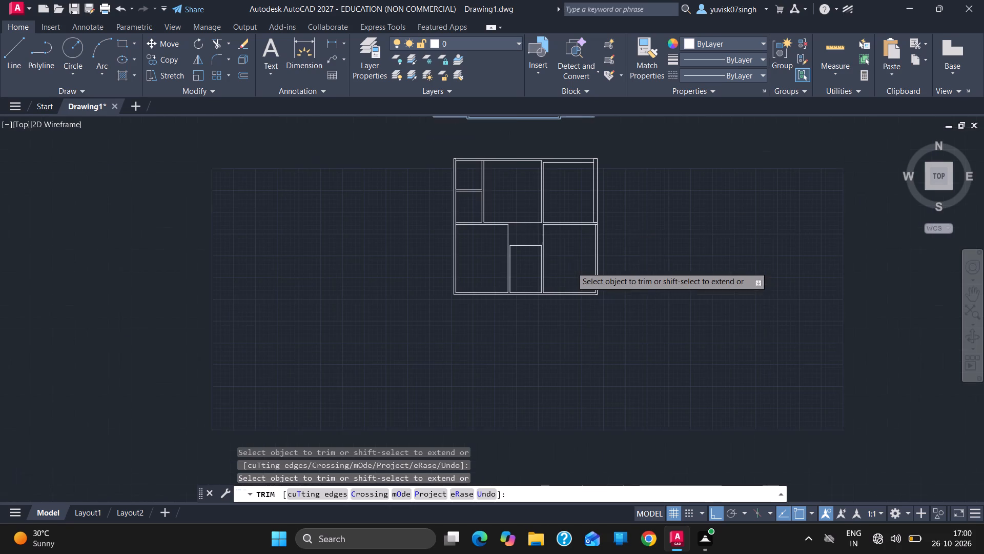
{"action": "scroll", "coordinate": [606, 216], "scroll_direction": "up", "scroll_amount": 4, "text": "ctrl"}
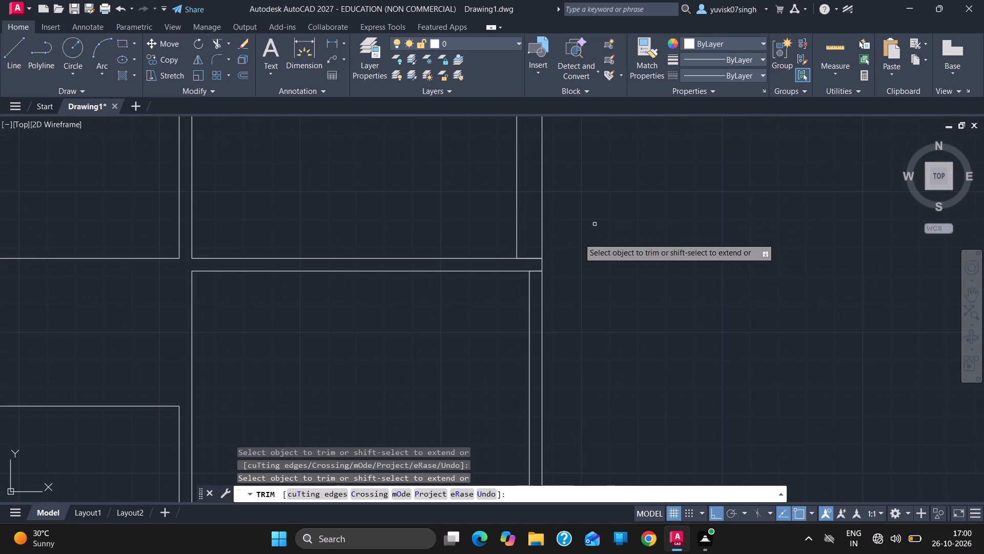
{"action": "left_click", "coordinate": [534, 262]}
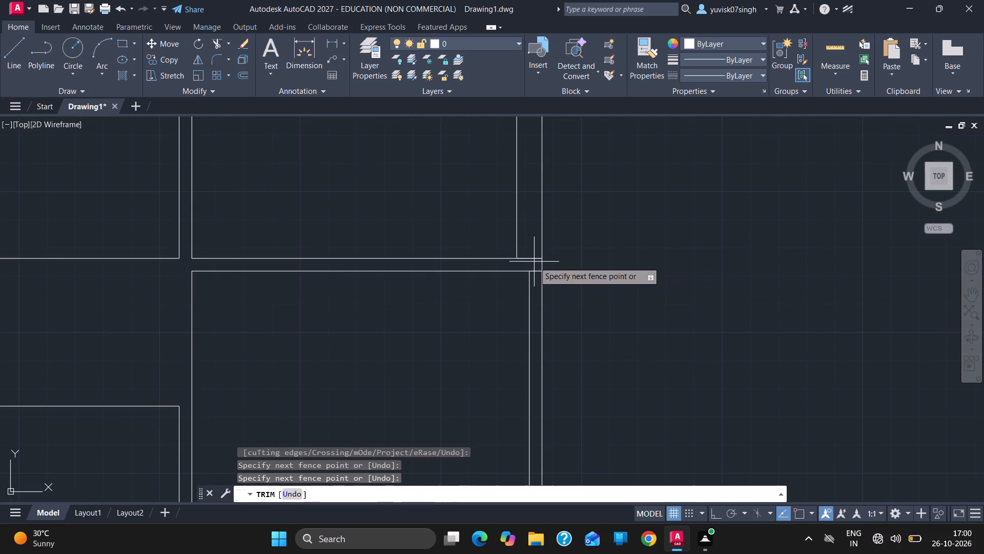
{"action": "left_click_drag", "start_coordinate": [528, 250], "coordinate": [535, 271]}
{"action": "left_click", "coordinate": [535, 271]}
{"action": "left_click", "coordinate": [536, 271]}
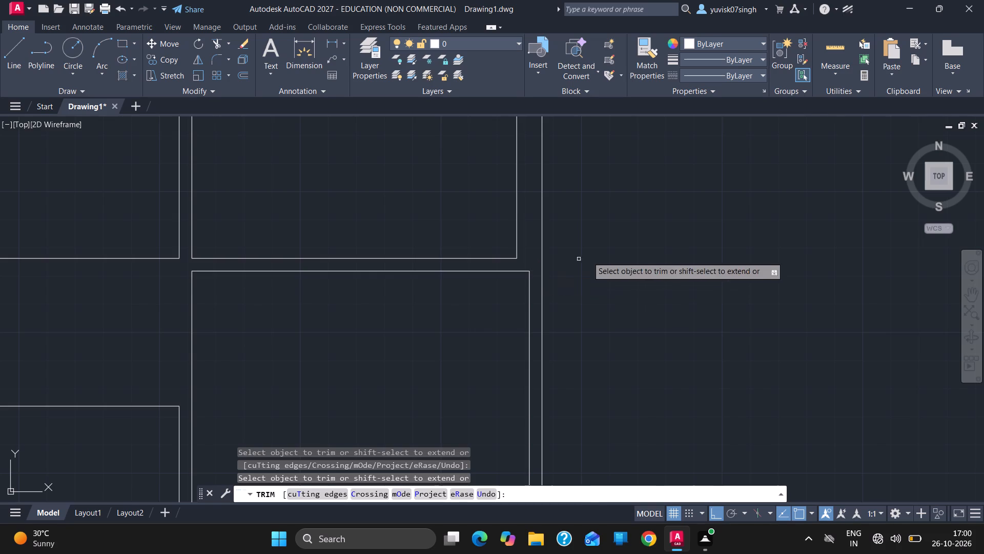
Trim the left inner-wall line across the partition above the bottom-left room, and its stub at the plan's upper-left corner.
{"action": "scroll", "coordinate": [663, 247], "scroll_direction": "down", "scroll_amount": 4, "text": "ctrl"}
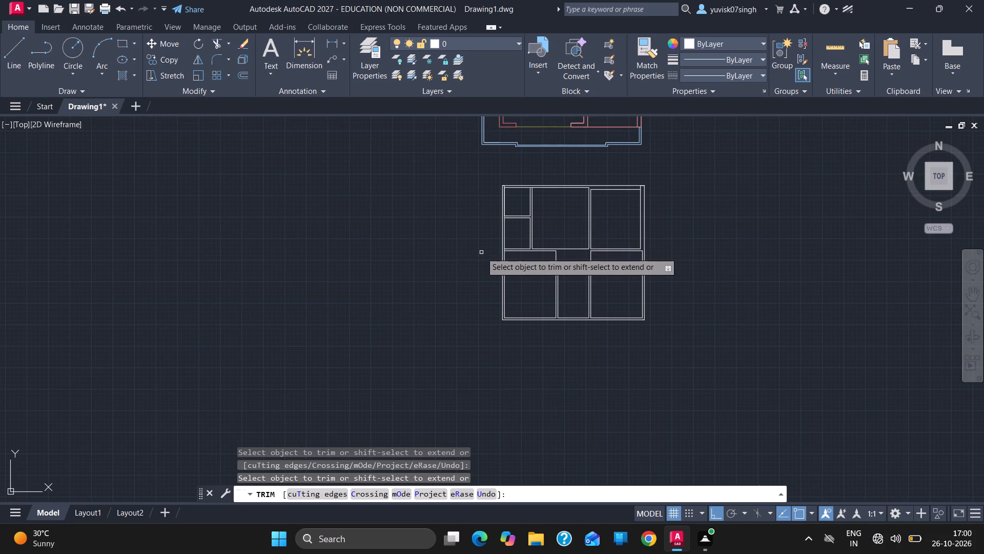
{"action": "scroll", "coordinate": [481, 252], "scroll_direction": "up", "scroll_amount": 8, "text": "ctrl"}
{"action": "scroll", "coordinate": [503, 325], "scroll_direction": "down", "scroll_amount": 3, "text": "ctrl"}
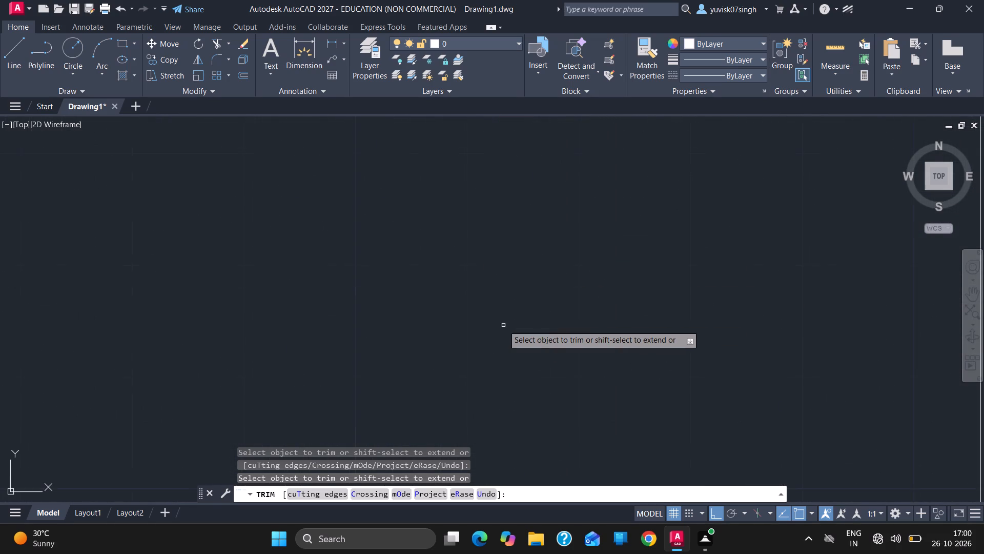
{"action": "scroll", "coordinate": [503, 325], "scroll_direction": "down", "scroll_amount": 3, "text": "ctrl"}
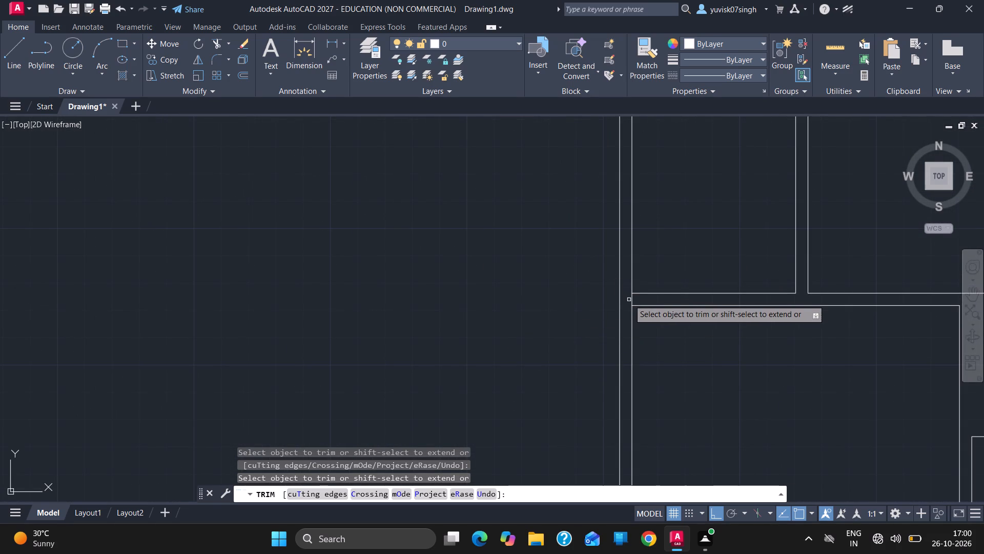
{"action": "left_click_drag", "start_coordinate": [630, 300], "coordinate": [519, 359]}
{"action": "scroll", "coordinate": [519, 359], "scroll_direction": "down", "scroll_amount": 2, "text": "ctrl"}
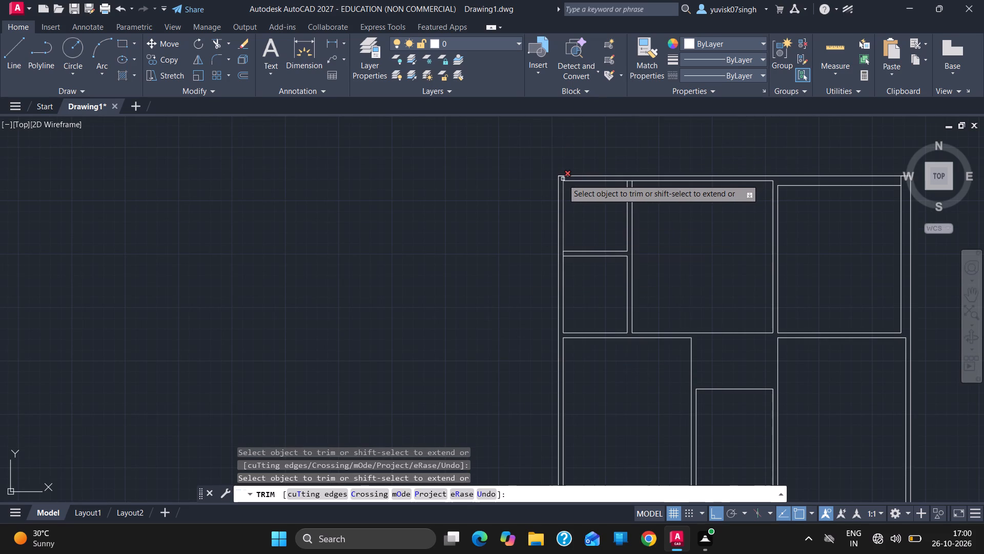
{"action": "scroll", "coordinate": [563, 179], "scroll_direction": "up", "scroll_amount": 2, "text": "ctrl"}
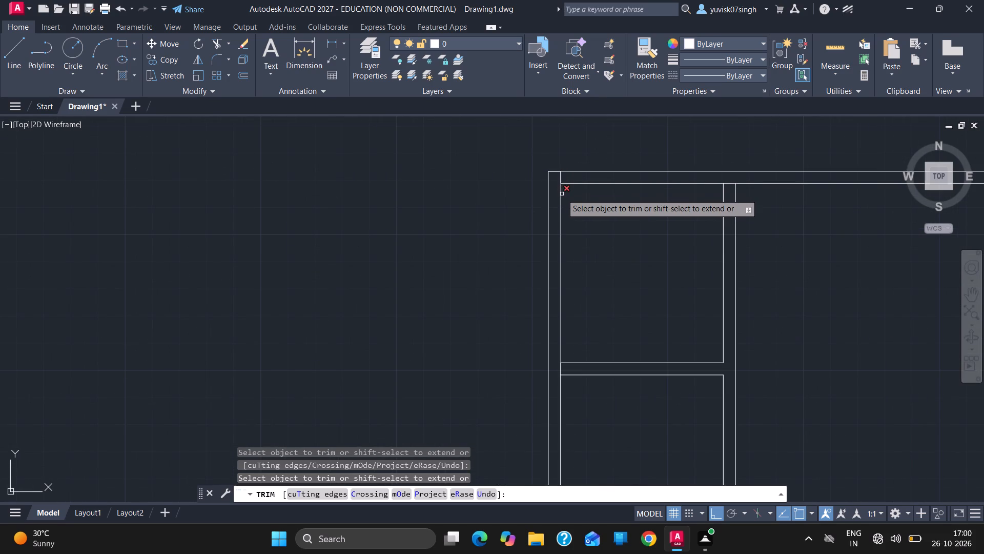
{"action": "left_click", "coordinate": [562, 194]}
{"action": "left_click", "coordinate": [561, 176]}
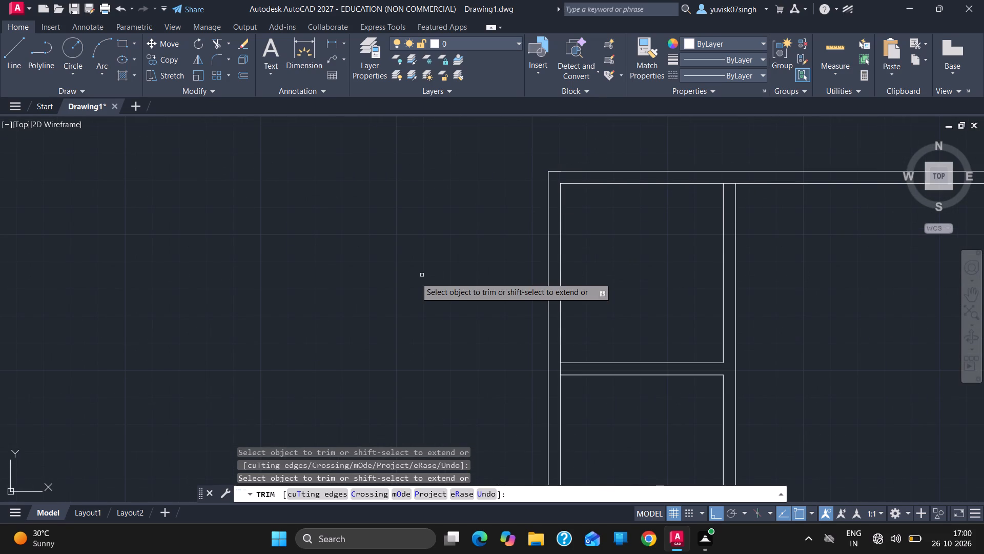
Trim the top inner-wall segment across the partition between the upper-left small room and the top middle room.
{"action": "scroll", "coordinate": [402, 281], "scroll_direction": "down", "scroll_amount": 2, "text": "ctrl"}
{"action": "scroll", "coordinate": [522, 254], "scroll_direction": "up", "scroll_amount": 3, "text": "ctrl"}
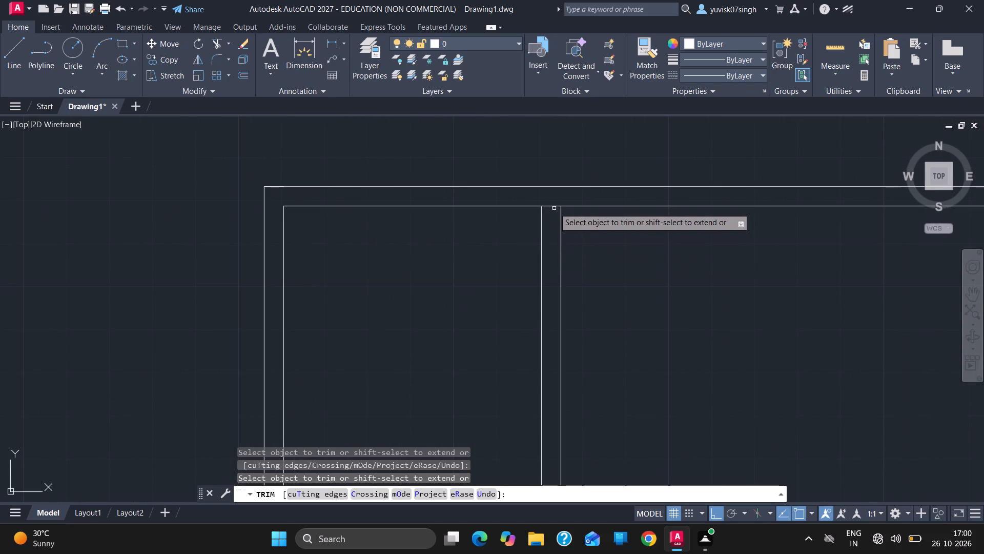
{"action": "left_click", "coordinate": [550, 206]}
{"action": "scroll", "coordinate": [566, 181], "scroll_direction": "down", "scroll_amount": 4, "text": "ctrl"}
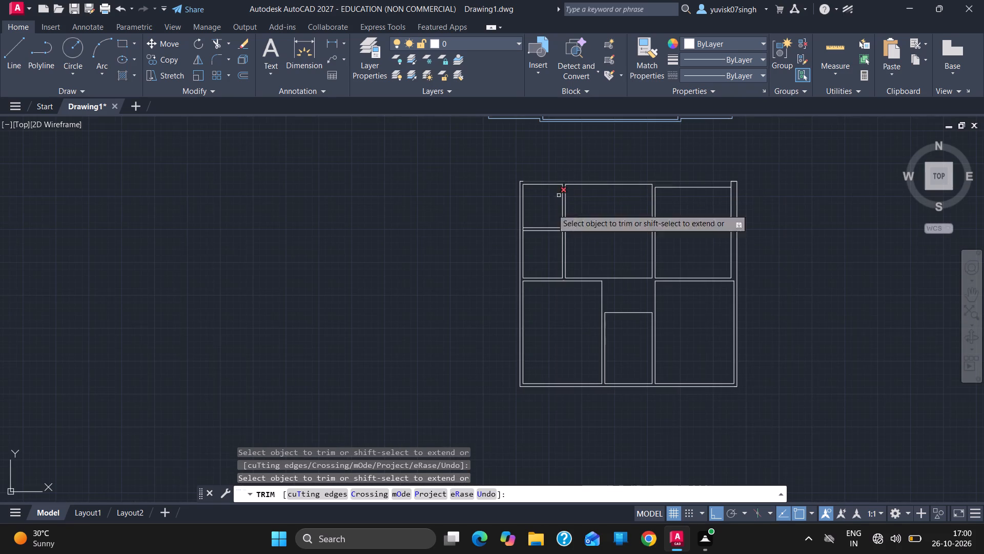
{"action": "scroll", "coordinate": [530, 242], "scroll_direction": "up", "scroll_amount": 5, "text": "ctrl"}
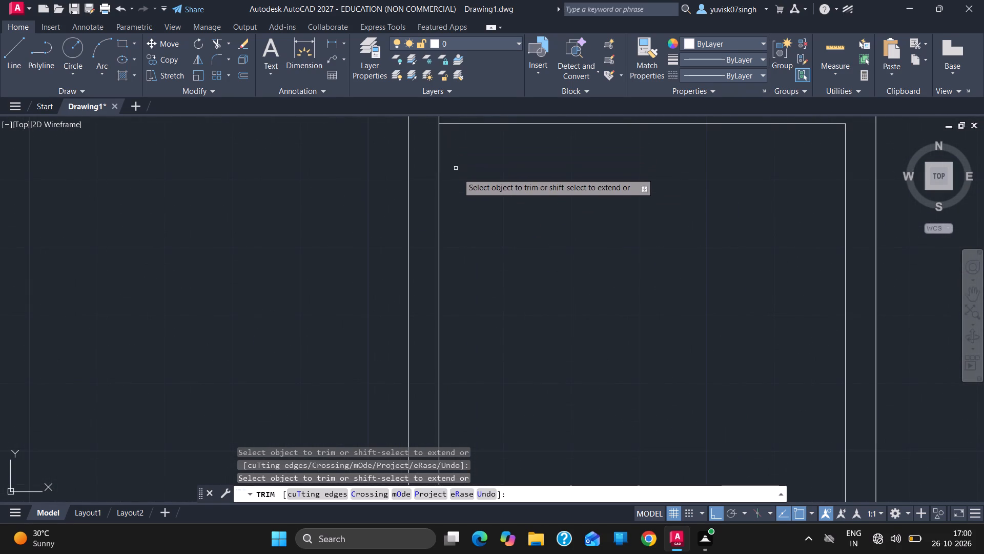
Trim the left inner-wall line across the partition between the two small left rooms, and the right inner-wall stub at the plan's upper-right corner.
{"action": "scroll", "coordinate": [467, 162], "scroll_direction": "down", "scroll_amount": 1, "text": "ctrl"}
{"action": "left_click", "coordinate": [448, 132]}
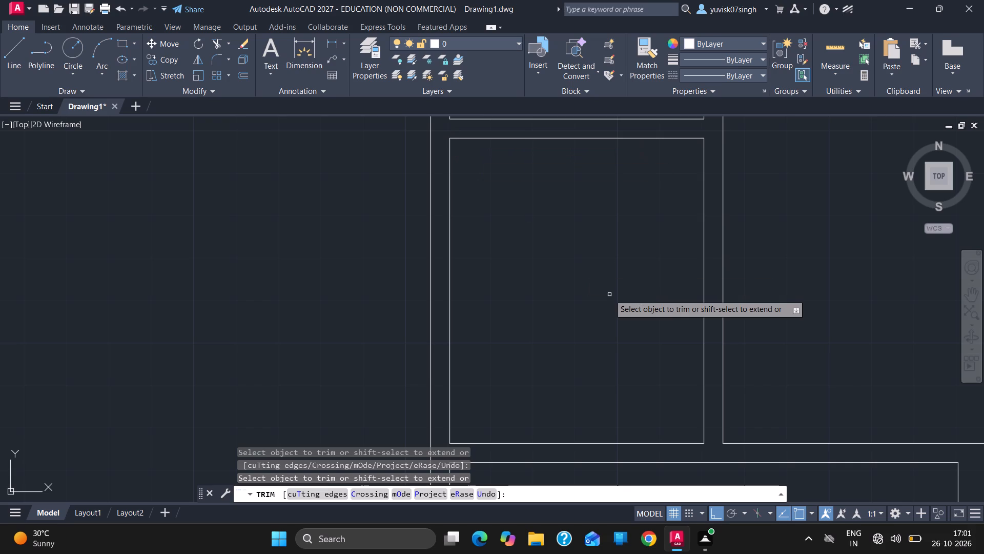
{"action": "scroll", "coordinate": [642, 354], "scroll_direction": "down", "scroll_amount": 3, "text": "ctrl"}
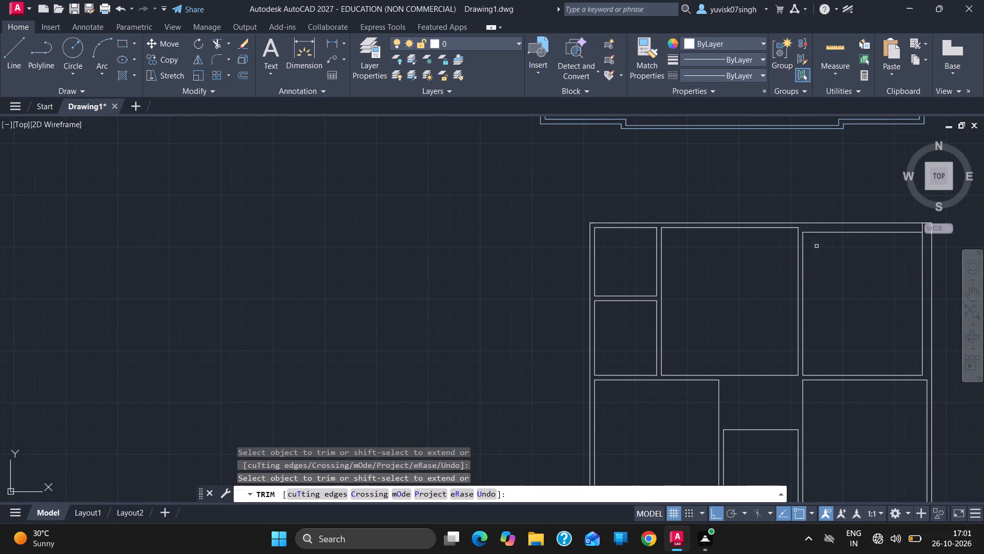
{"action": "scroll", "coordinate": [689, 313], "scroll_direction": "down", "scroll_amount": 3, "text": "ctrl"}
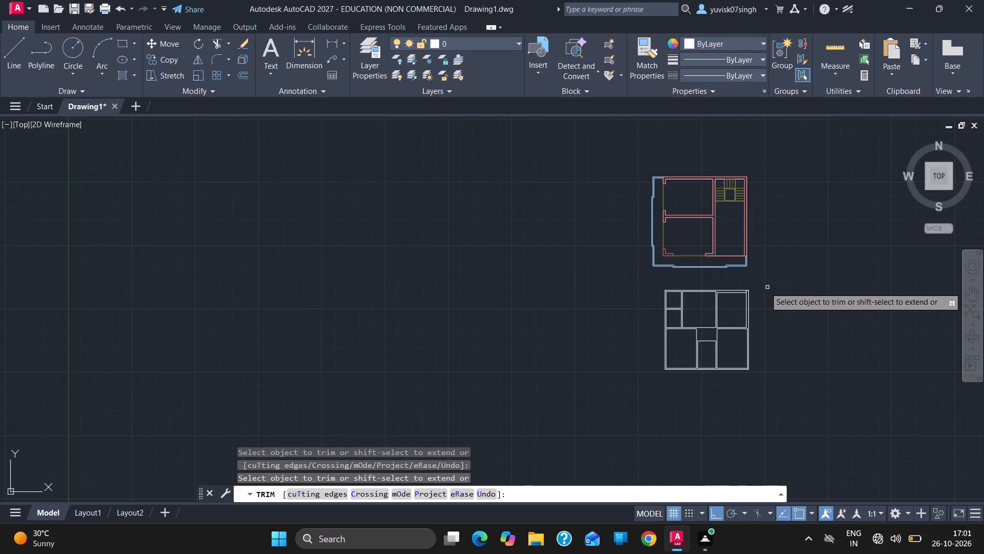
{"action": "scroll", "coordinate": [763, 289], "scroll_direction": "up", "scroll_amount": 6, "text": "ctrl"}
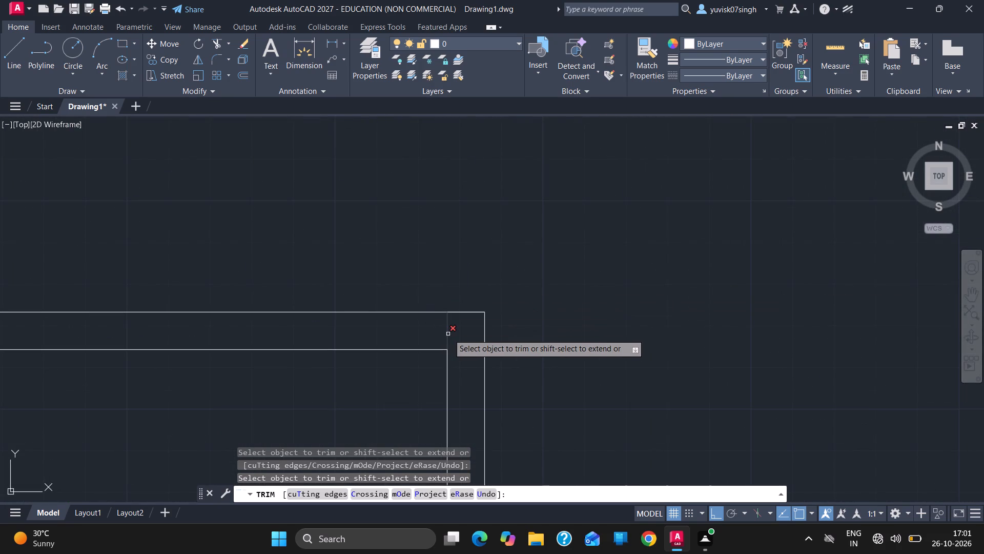
{"action": "left_click", "coordinate": [448, 334]}
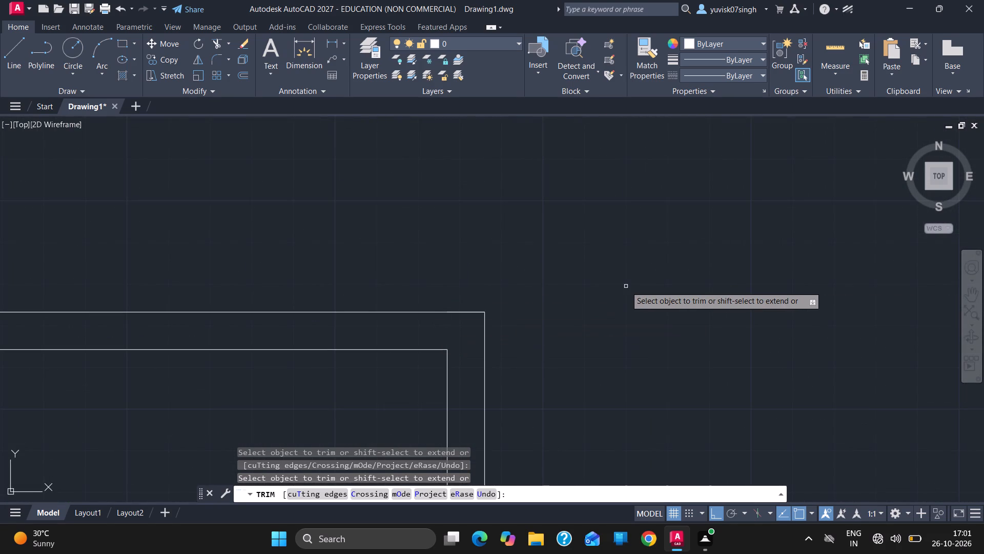
{"action": "key", "text": "Escape"}
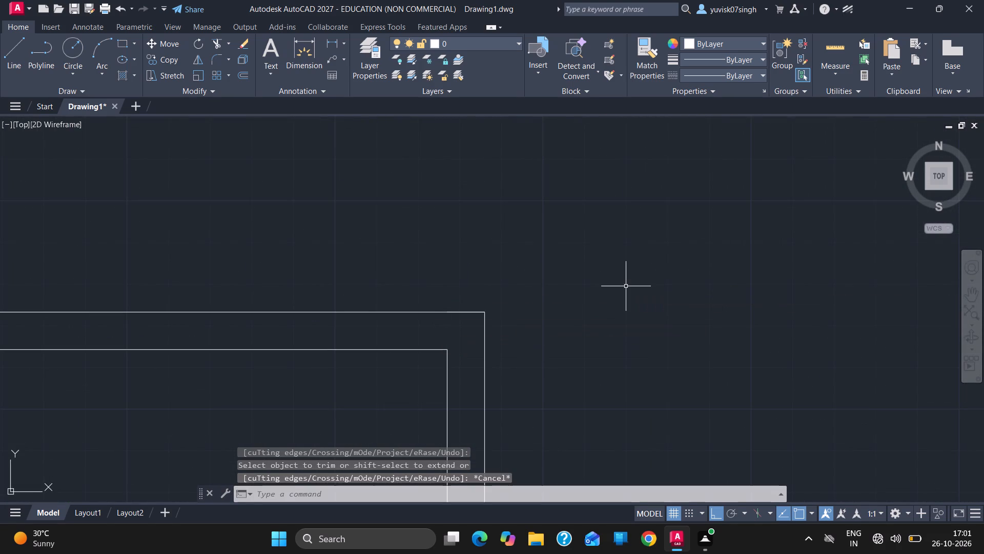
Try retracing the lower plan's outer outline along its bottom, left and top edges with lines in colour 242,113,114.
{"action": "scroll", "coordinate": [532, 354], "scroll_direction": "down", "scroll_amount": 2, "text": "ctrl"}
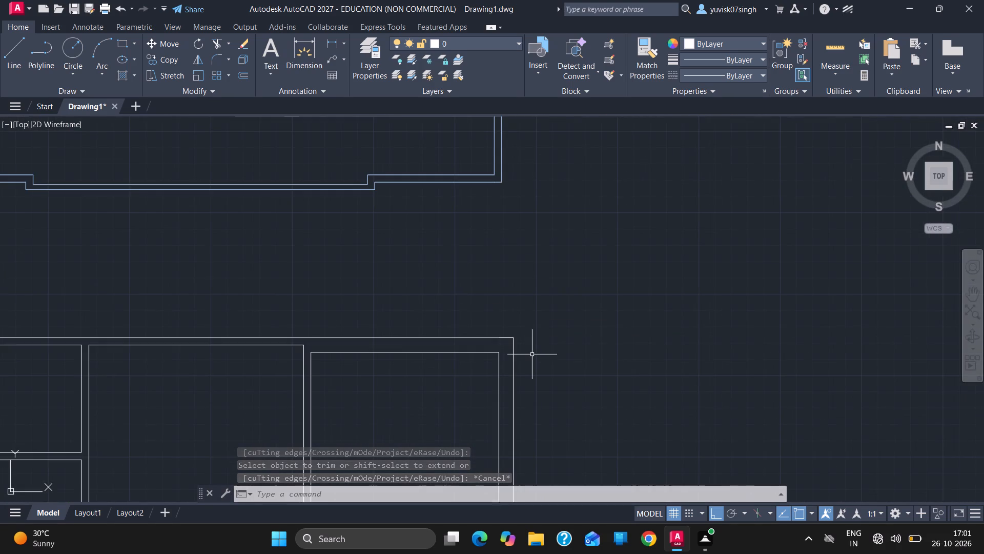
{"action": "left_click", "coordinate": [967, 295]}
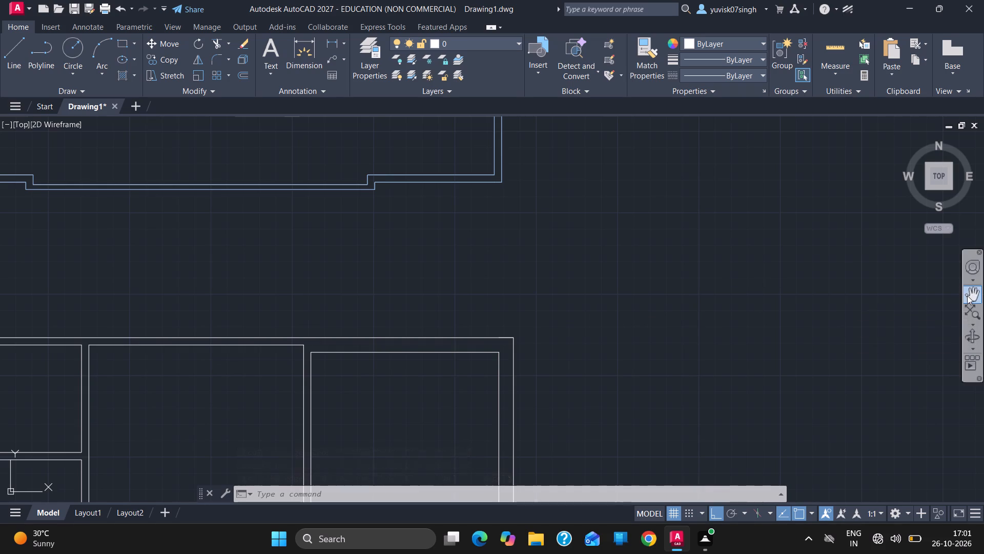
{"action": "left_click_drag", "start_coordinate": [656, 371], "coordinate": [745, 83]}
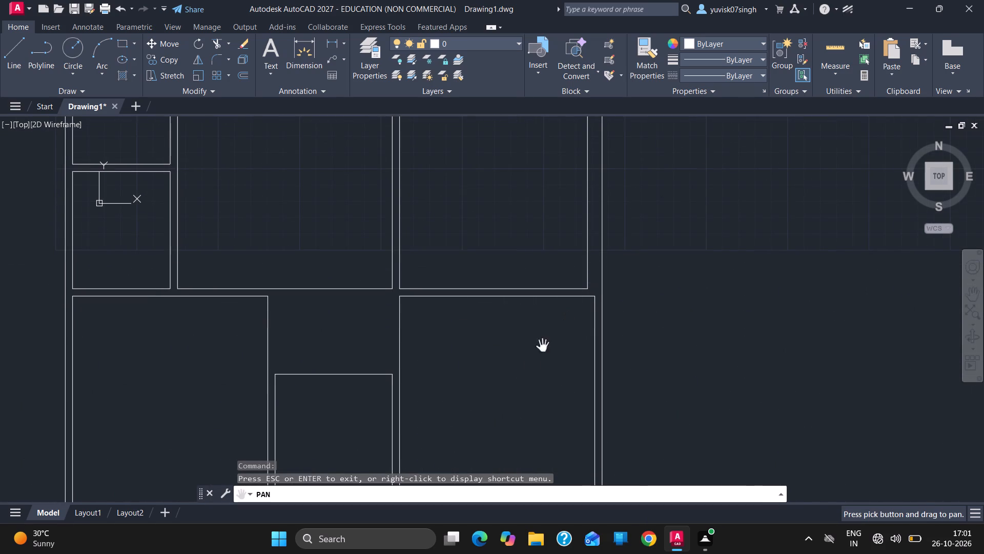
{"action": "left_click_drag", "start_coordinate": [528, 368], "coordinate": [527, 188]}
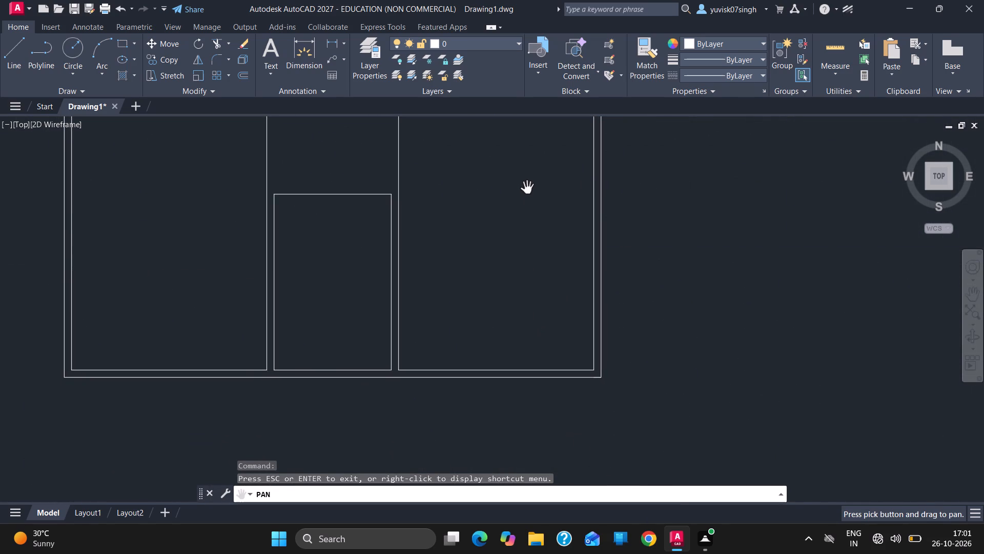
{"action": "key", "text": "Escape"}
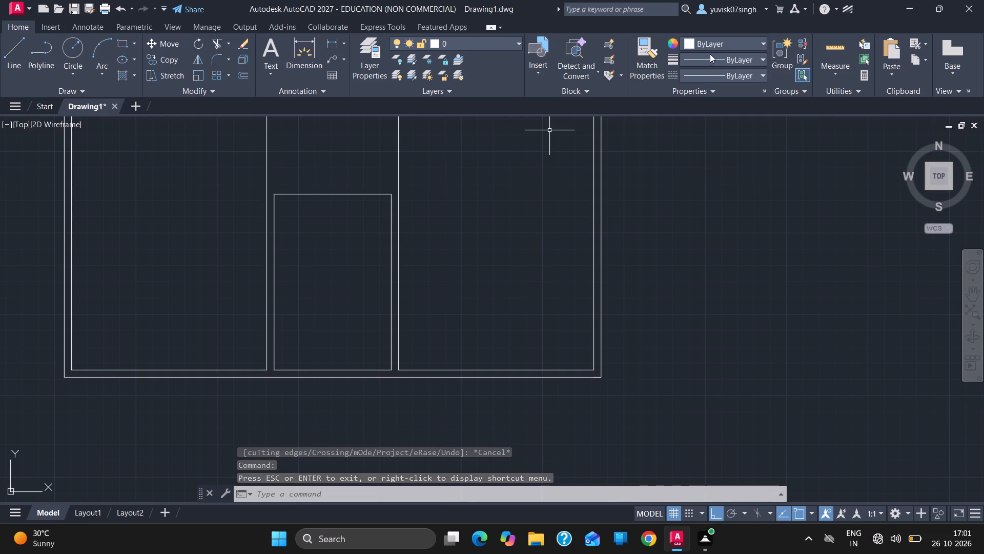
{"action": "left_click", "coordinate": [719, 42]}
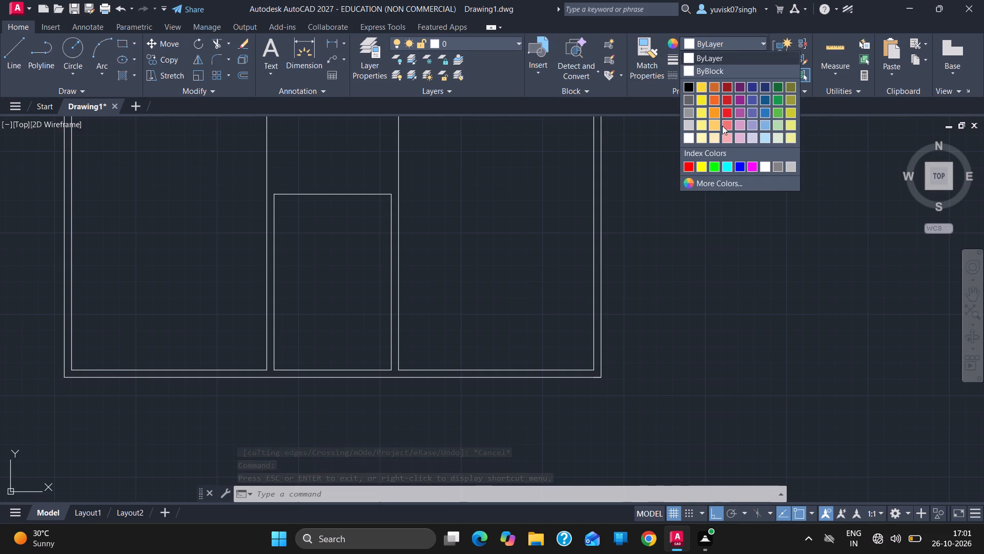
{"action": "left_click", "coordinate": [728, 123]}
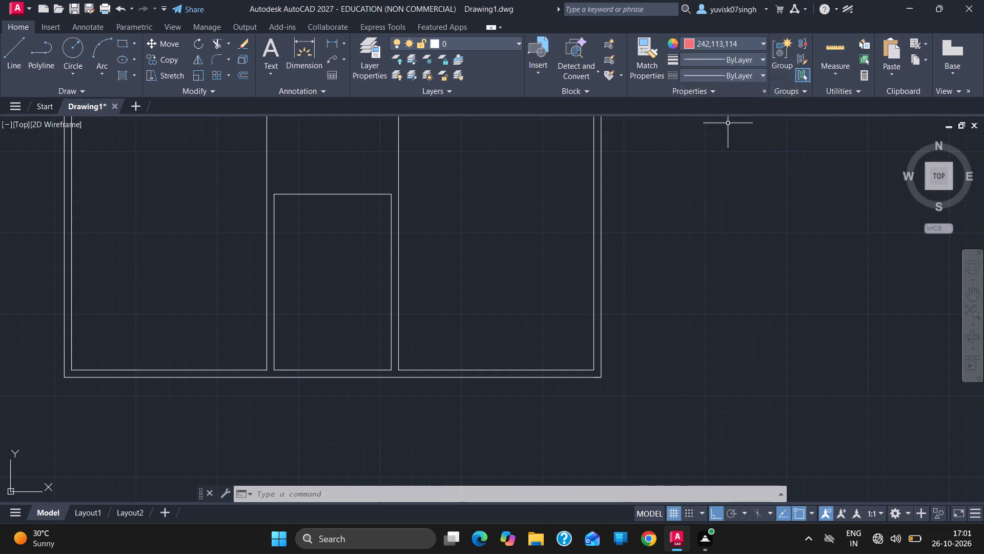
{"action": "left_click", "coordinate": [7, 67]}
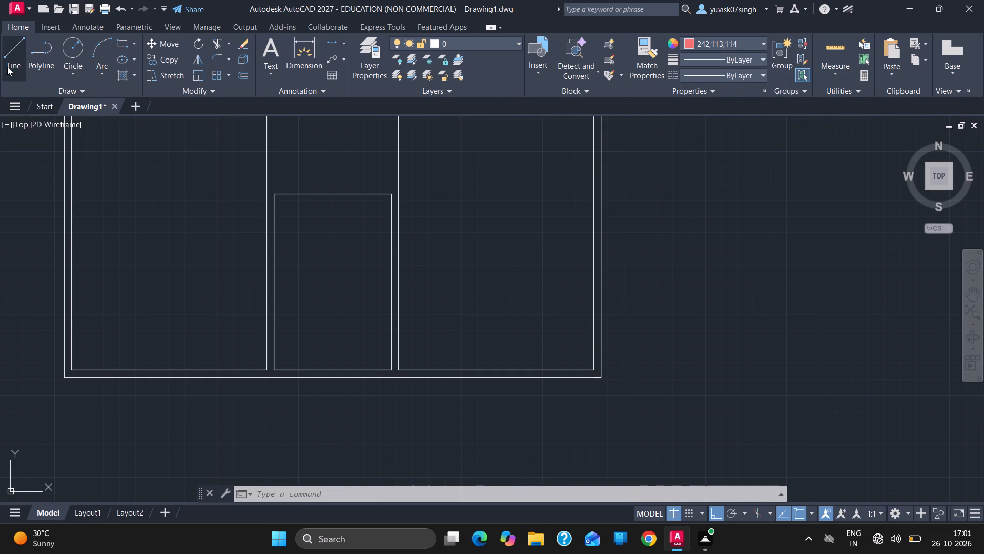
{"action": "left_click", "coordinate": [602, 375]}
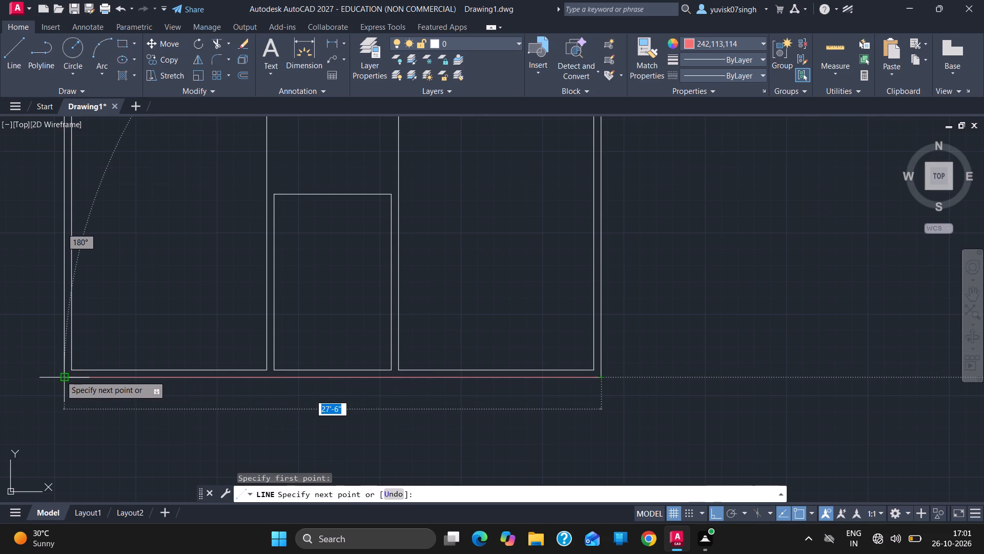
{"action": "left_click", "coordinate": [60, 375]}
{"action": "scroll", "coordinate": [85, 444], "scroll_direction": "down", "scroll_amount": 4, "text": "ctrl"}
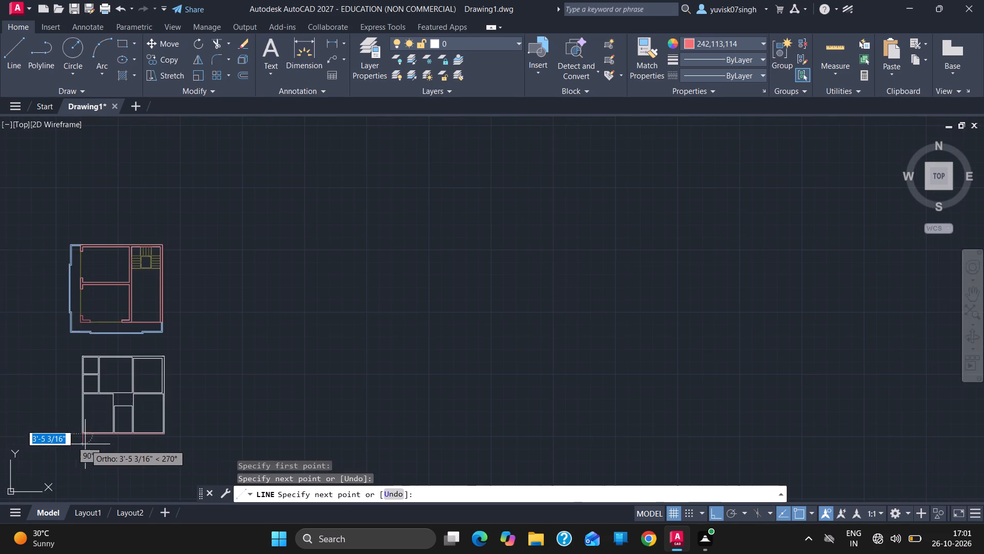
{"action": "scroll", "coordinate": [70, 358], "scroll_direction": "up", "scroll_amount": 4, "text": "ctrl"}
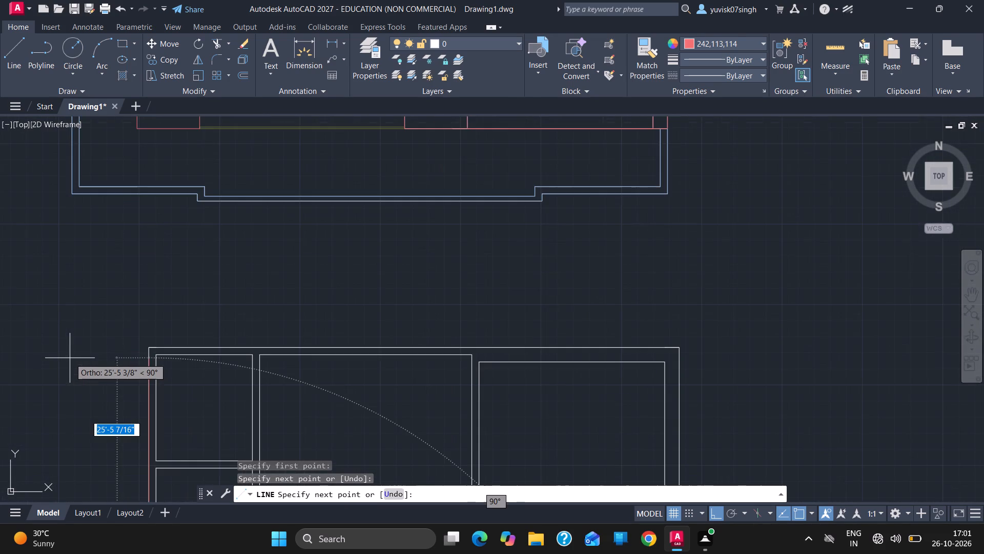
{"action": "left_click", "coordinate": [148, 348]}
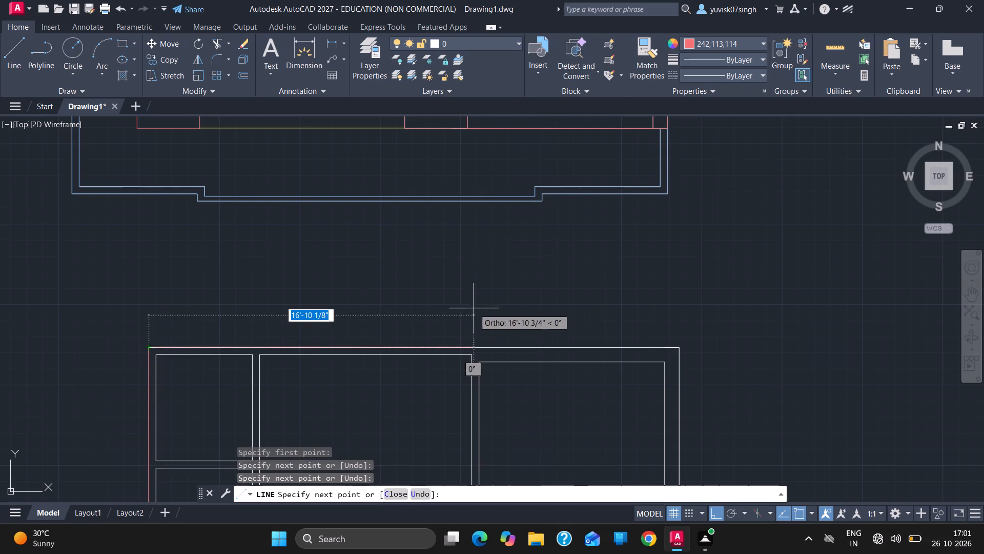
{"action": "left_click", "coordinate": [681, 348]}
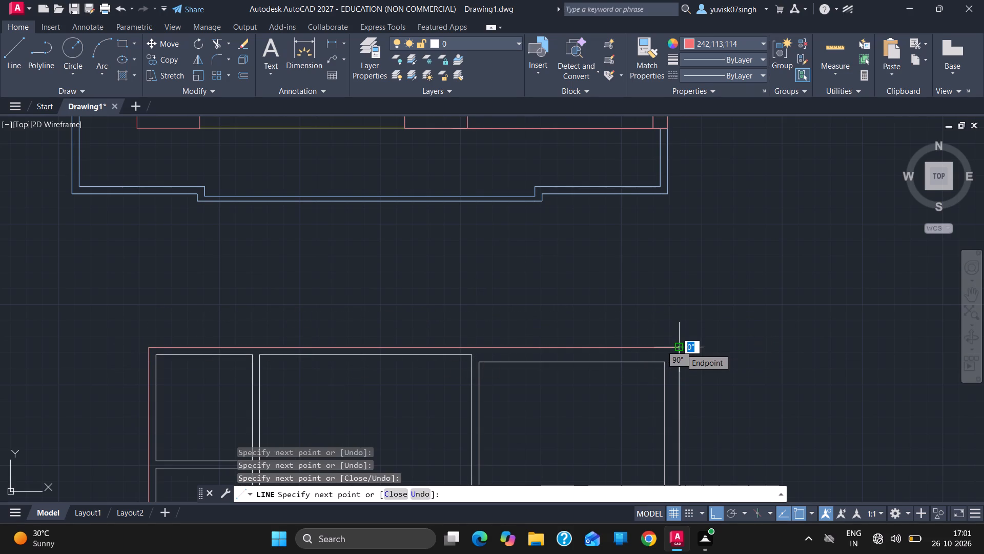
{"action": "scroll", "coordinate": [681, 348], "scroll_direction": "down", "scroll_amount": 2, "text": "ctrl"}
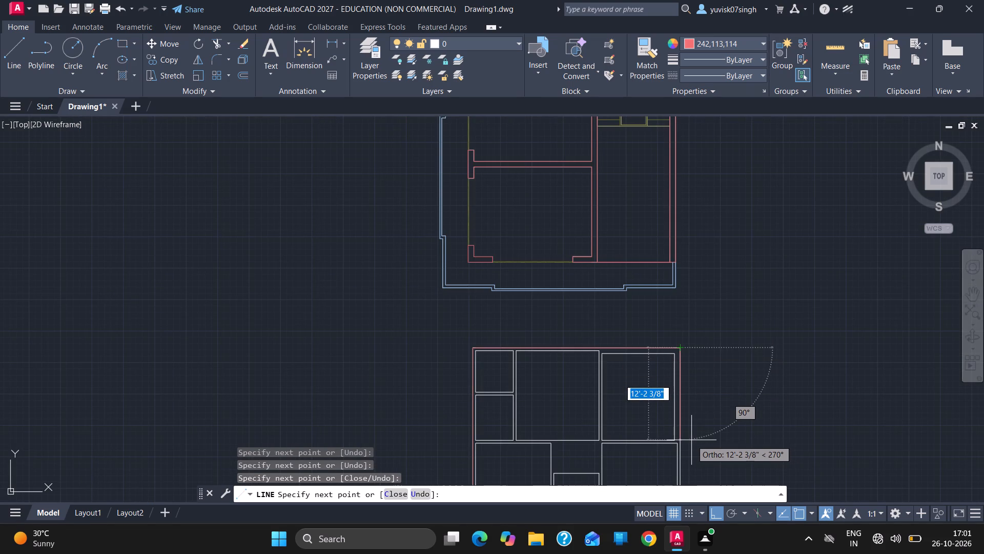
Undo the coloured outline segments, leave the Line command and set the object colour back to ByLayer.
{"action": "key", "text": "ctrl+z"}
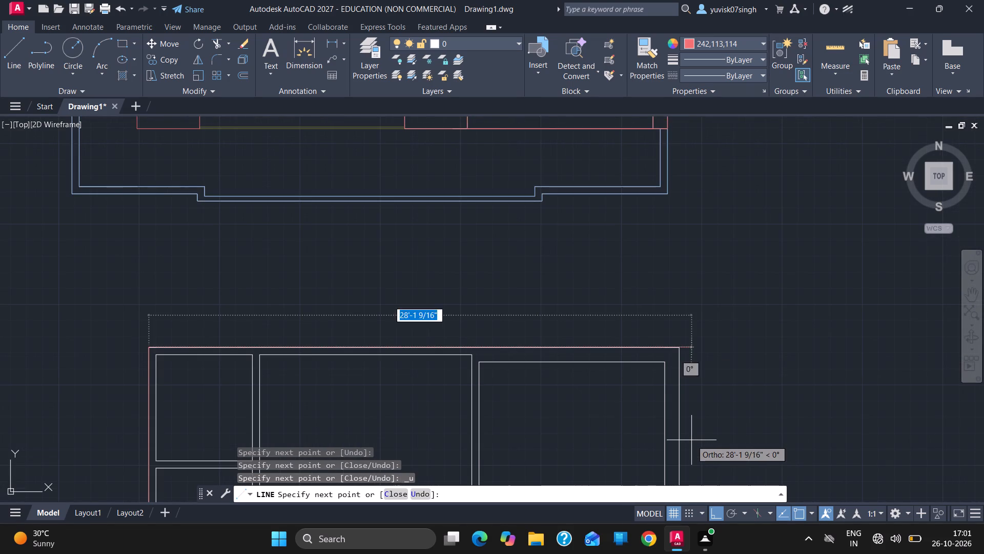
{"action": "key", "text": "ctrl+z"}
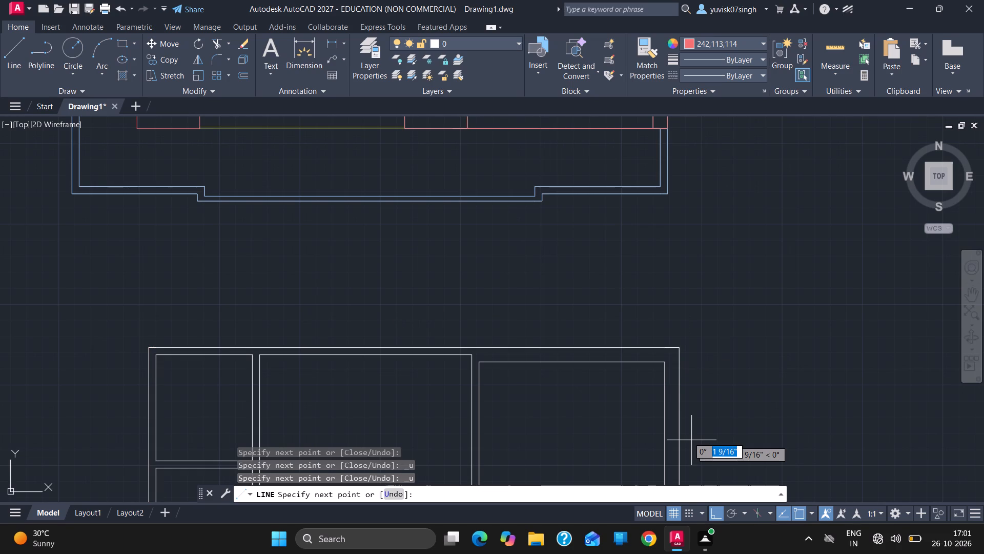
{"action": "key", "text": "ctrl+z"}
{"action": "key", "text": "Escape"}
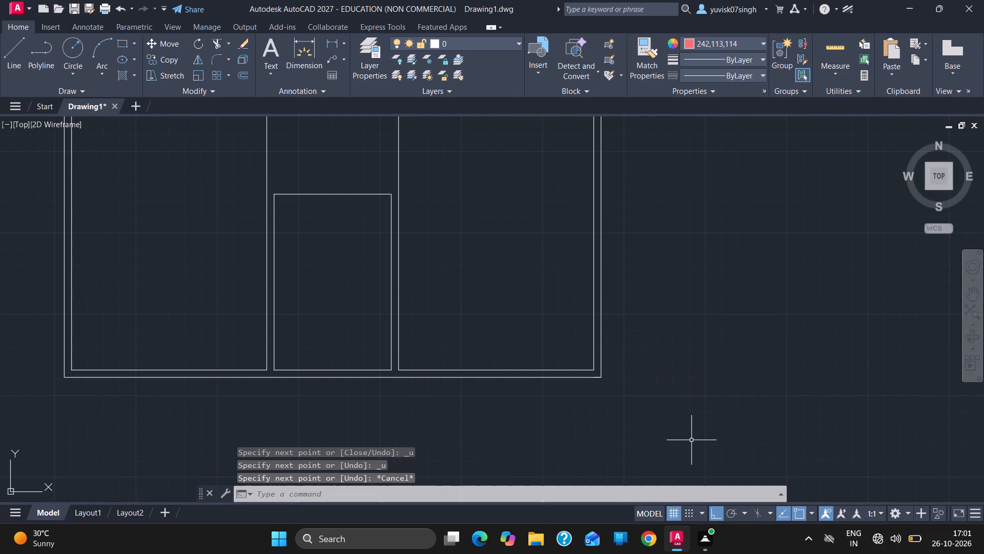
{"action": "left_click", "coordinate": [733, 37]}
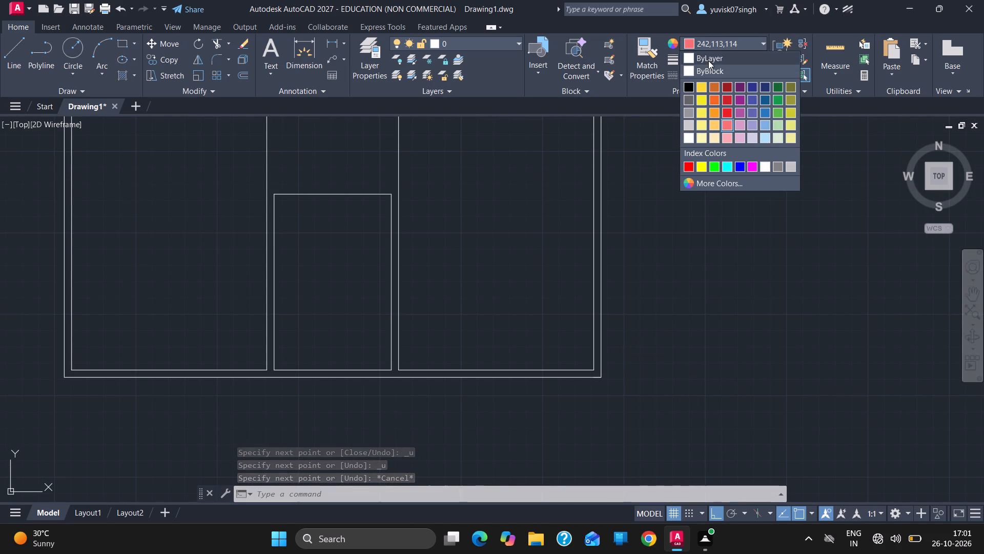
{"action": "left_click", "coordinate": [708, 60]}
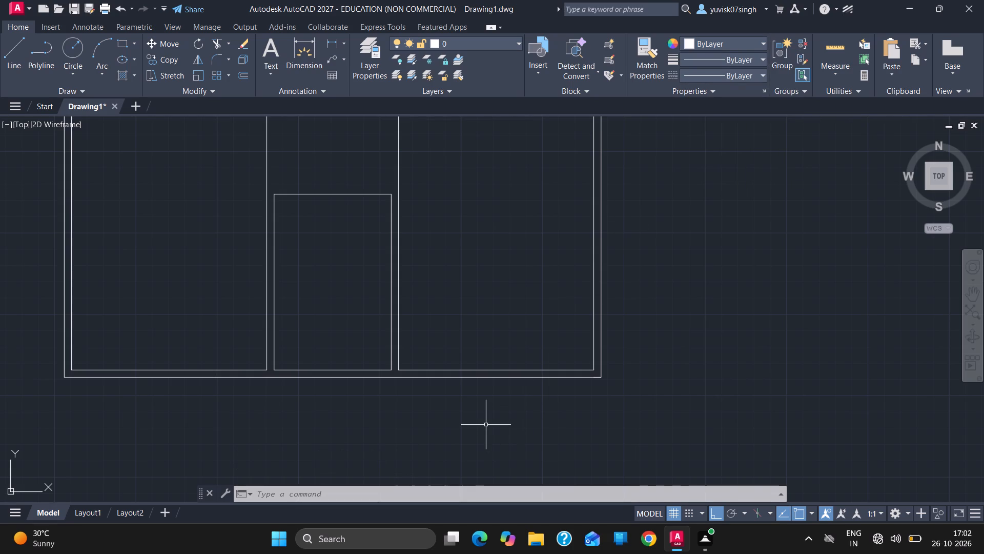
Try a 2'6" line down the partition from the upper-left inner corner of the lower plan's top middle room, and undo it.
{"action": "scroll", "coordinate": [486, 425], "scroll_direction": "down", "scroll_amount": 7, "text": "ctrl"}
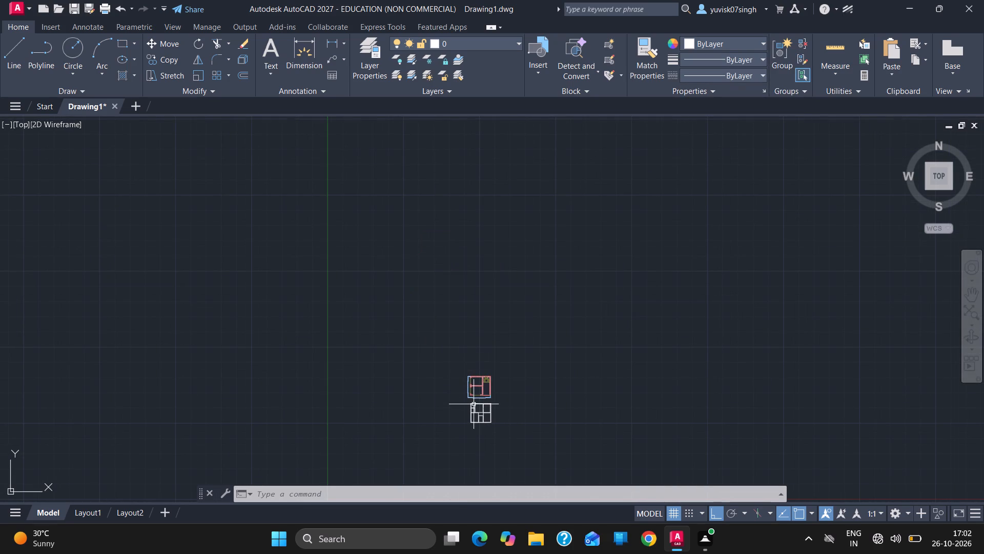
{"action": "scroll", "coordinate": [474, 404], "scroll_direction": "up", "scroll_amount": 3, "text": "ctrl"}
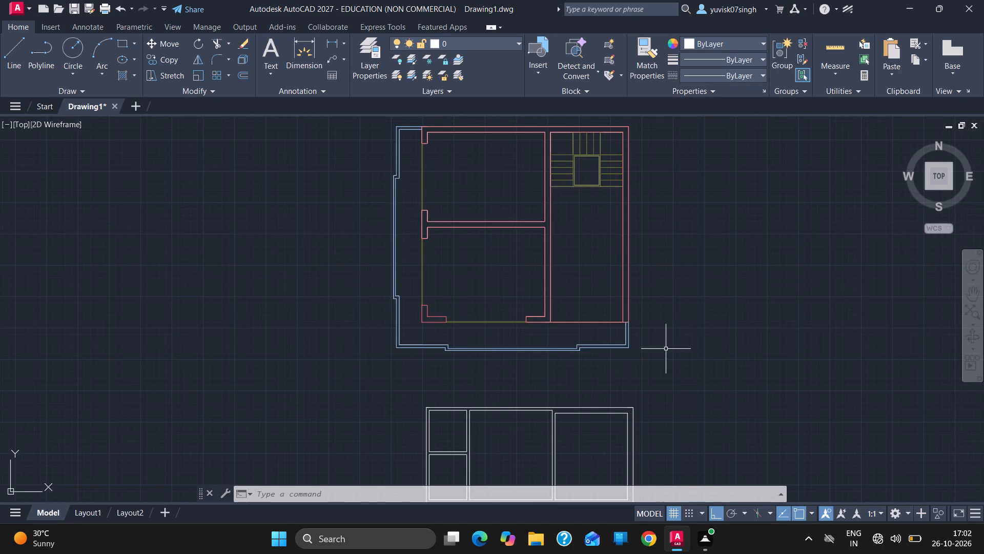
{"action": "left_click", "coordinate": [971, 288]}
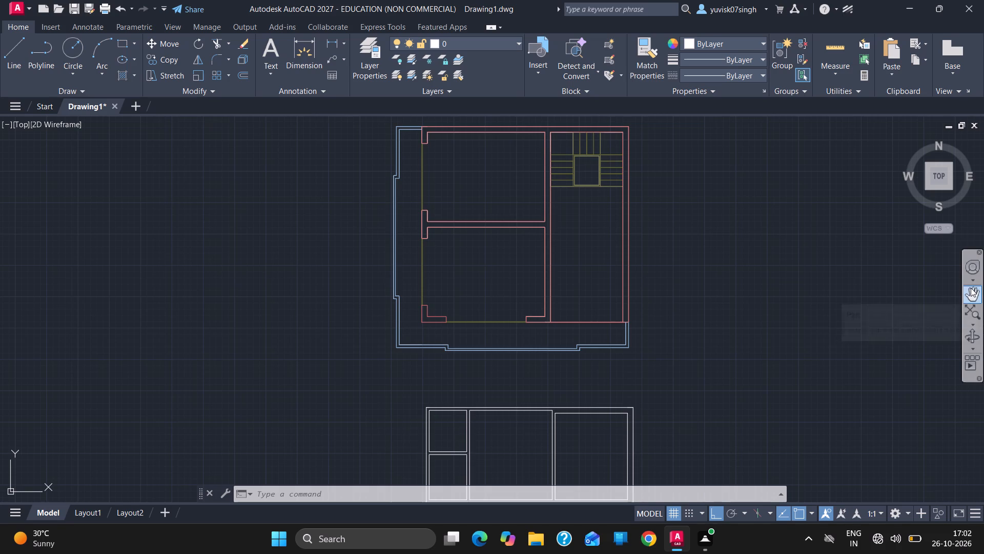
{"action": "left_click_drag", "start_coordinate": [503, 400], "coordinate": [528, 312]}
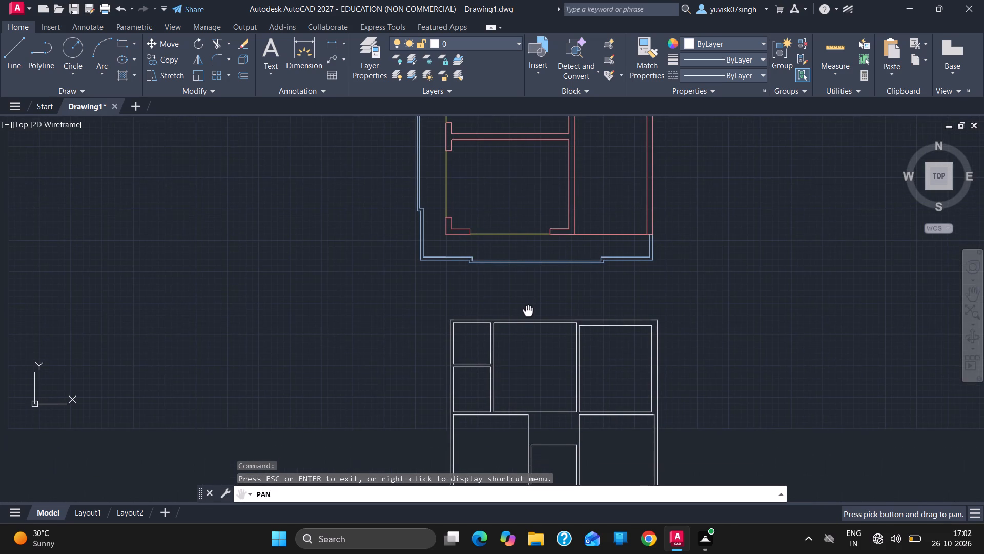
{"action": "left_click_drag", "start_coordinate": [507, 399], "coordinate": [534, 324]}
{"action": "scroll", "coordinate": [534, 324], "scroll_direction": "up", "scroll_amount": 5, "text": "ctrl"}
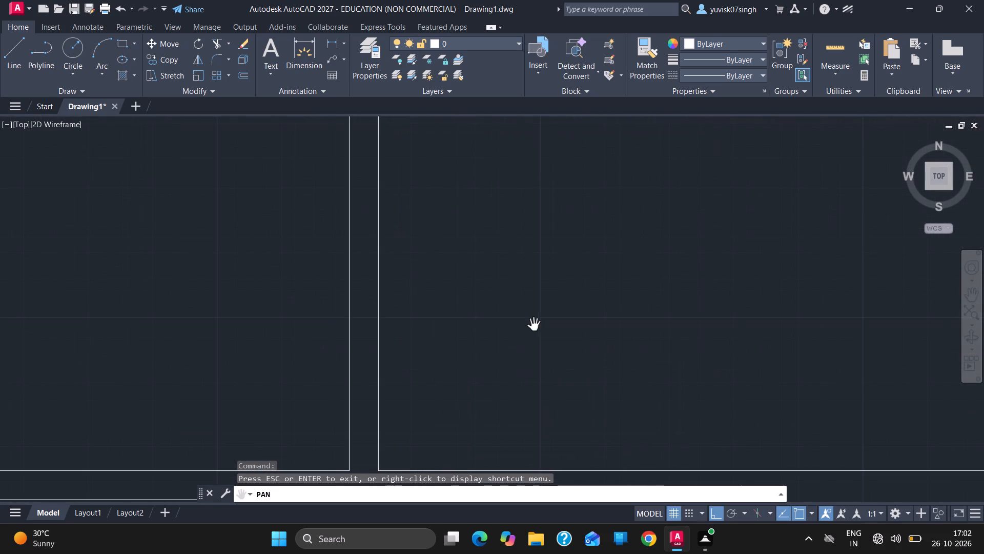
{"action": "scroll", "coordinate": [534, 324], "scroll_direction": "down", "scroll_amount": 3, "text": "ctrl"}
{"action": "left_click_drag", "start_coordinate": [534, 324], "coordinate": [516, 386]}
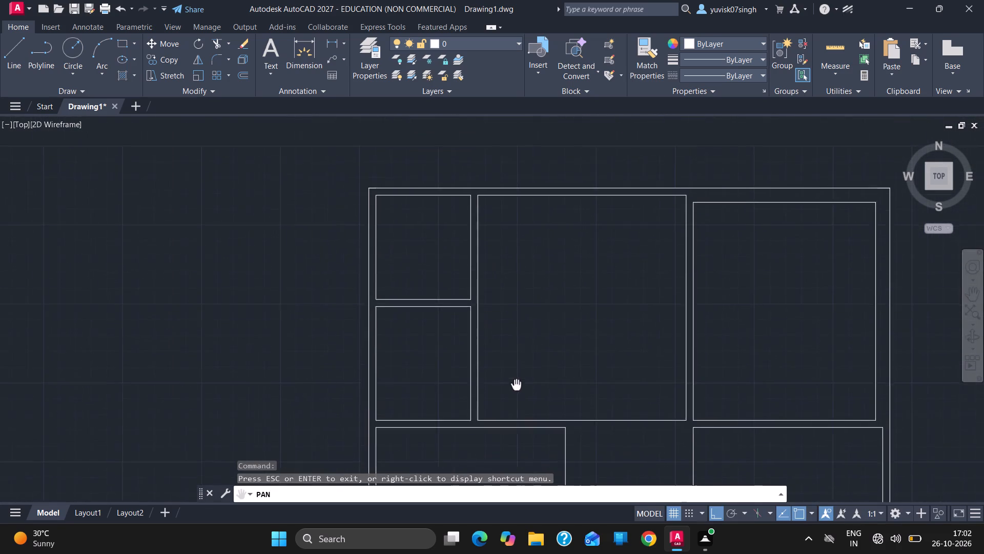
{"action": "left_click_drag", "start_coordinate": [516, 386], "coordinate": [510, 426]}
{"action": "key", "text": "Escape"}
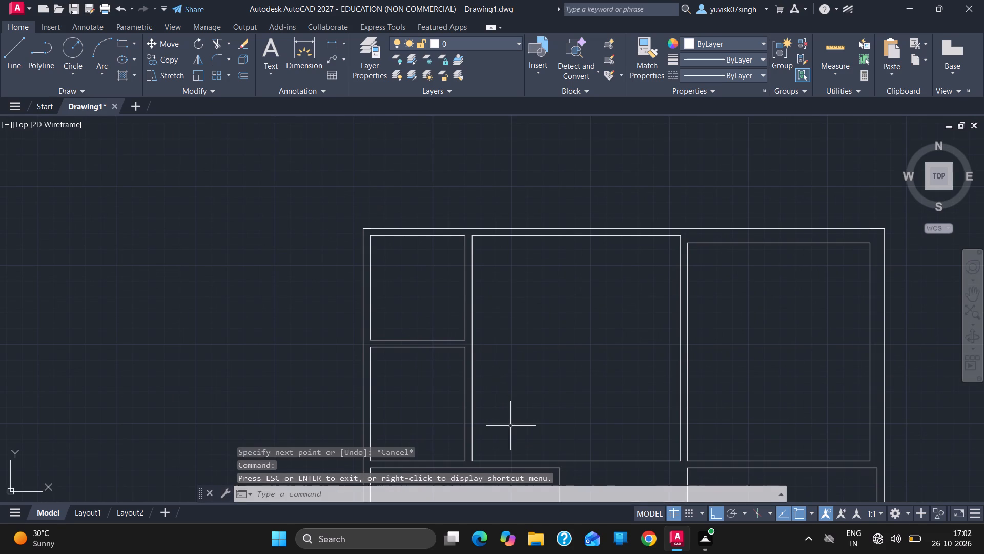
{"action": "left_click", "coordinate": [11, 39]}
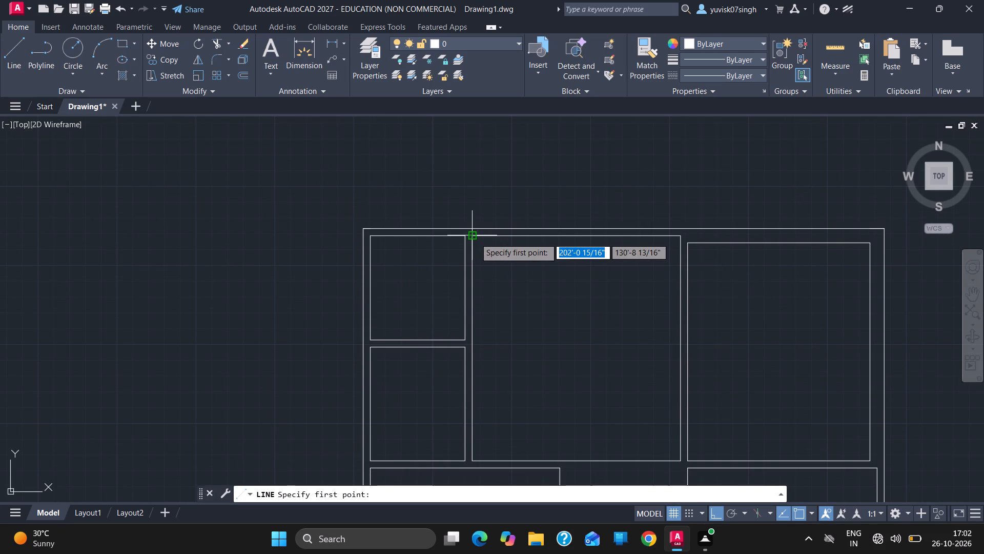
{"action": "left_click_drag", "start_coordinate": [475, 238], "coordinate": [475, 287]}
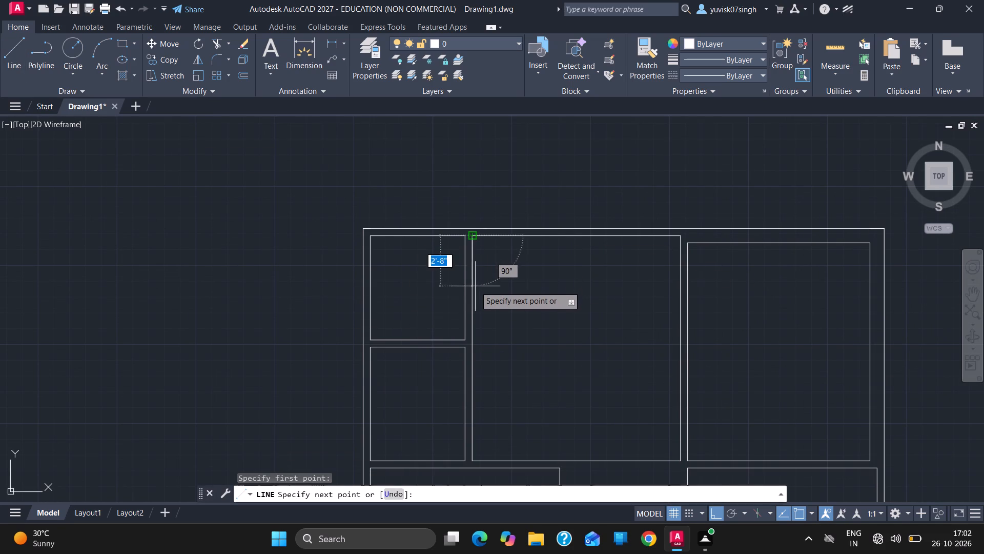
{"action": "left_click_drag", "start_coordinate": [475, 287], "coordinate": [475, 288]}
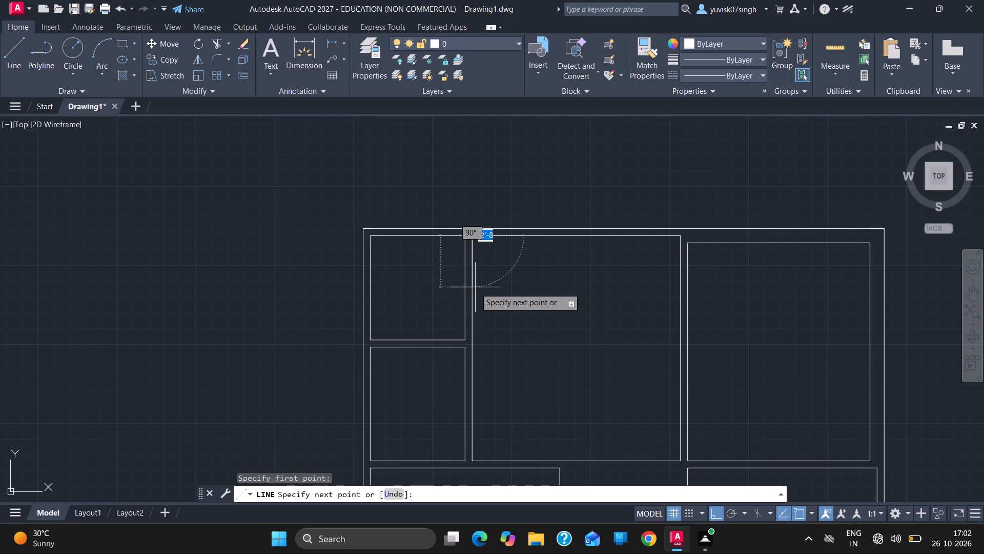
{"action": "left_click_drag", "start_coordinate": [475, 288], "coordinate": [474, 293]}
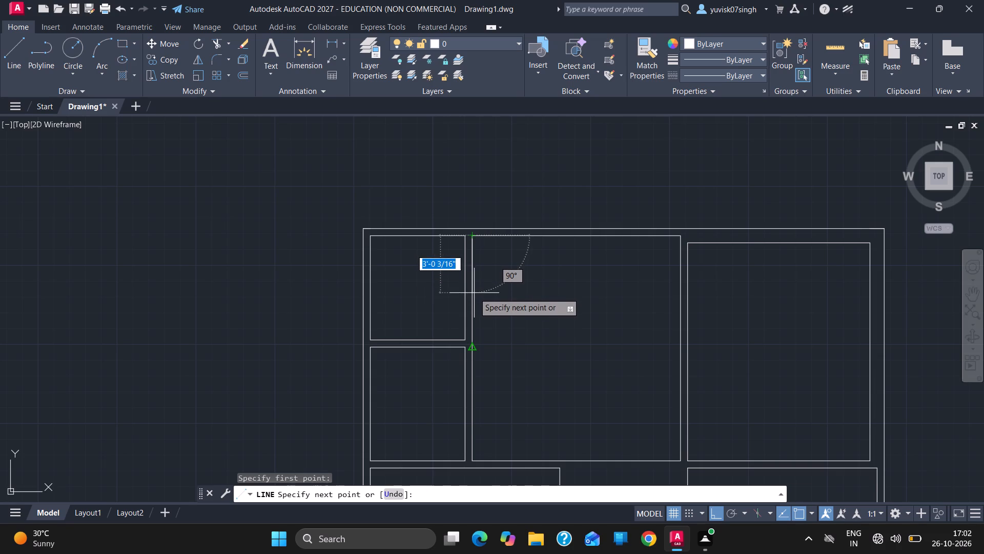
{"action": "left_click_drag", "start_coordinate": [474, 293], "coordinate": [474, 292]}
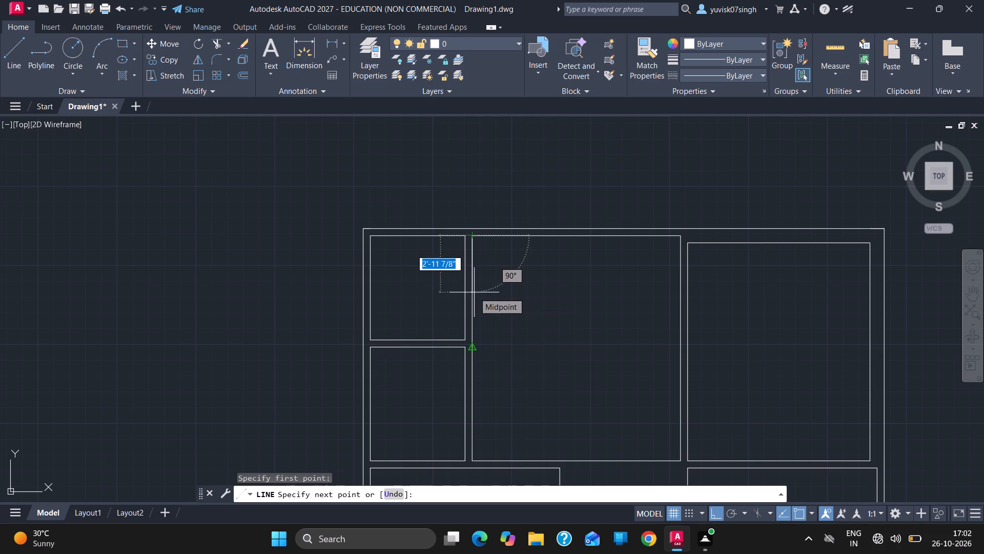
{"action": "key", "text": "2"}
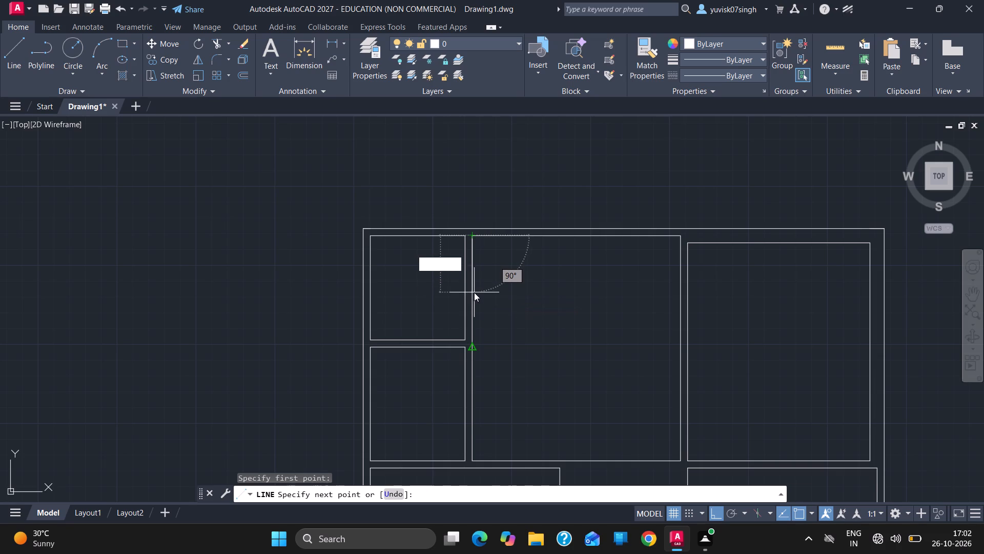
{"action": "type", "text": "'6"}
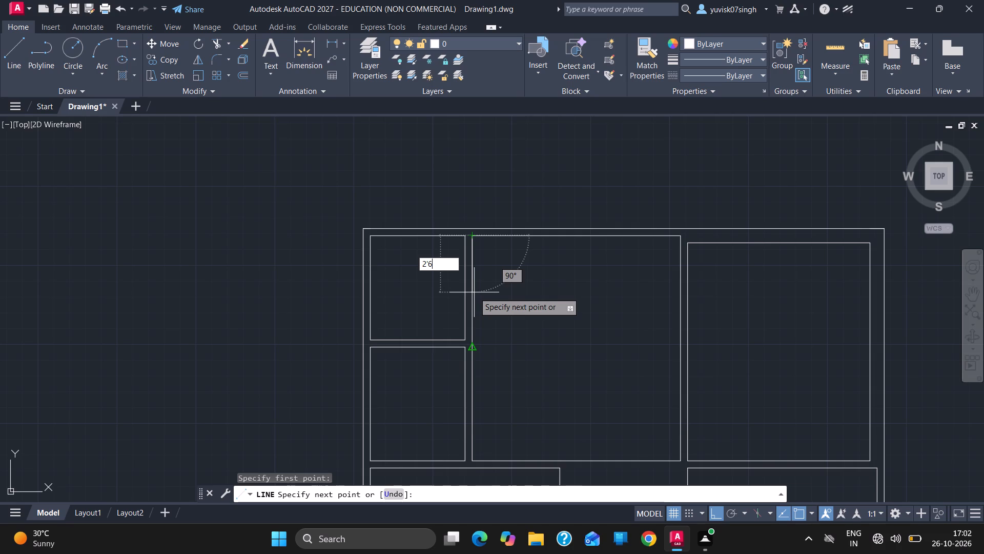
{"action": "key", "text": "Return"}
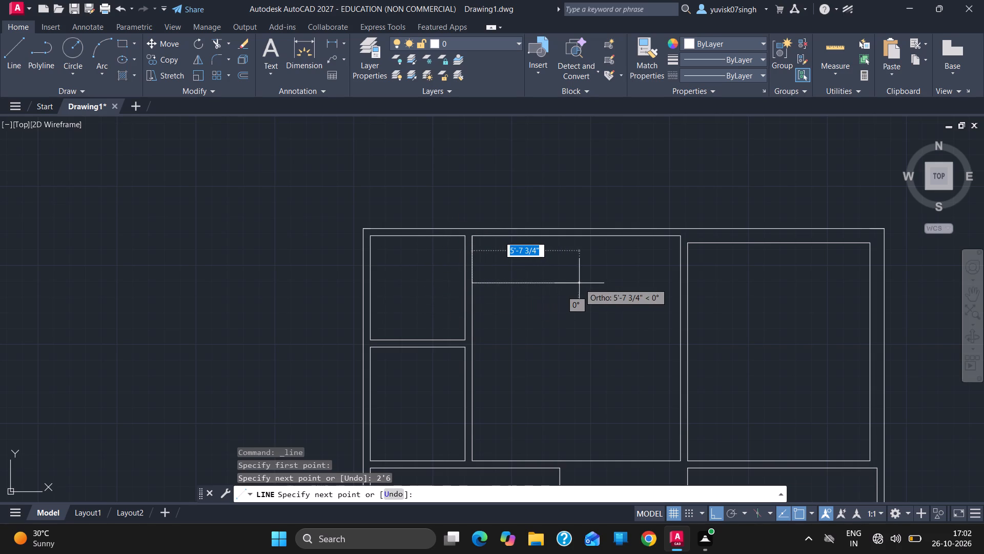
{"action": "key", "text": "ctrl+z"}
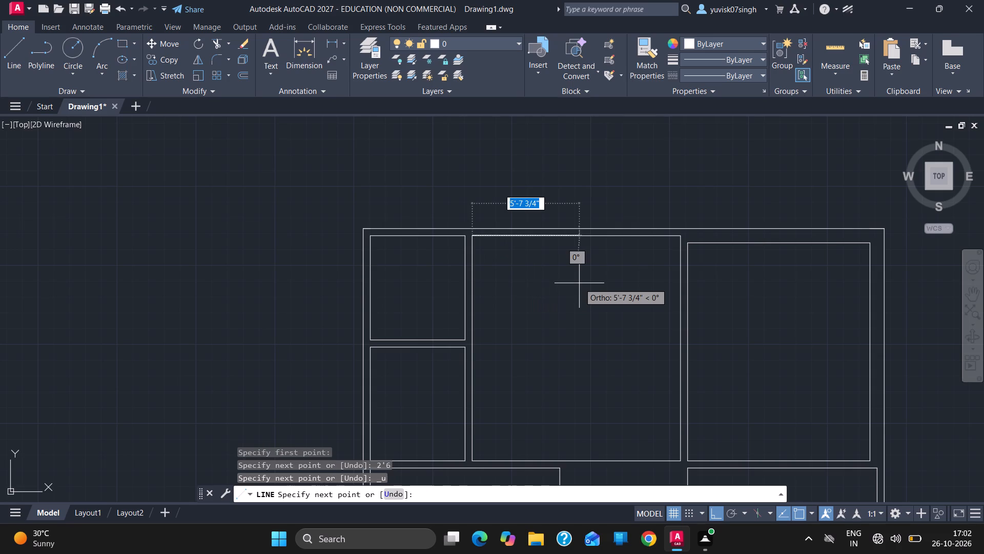
Draw the line 2' down the partition from that corner and across to the upper-left small room's wall line.
{"action": "key", "text": "2"}
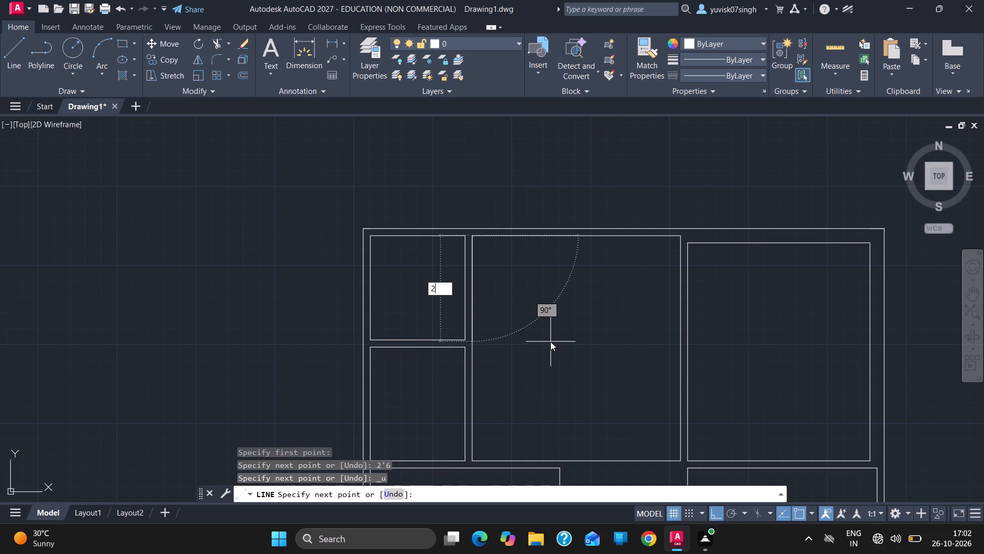
{"action": "key", "text": "apostrophe"}
{"action": "key", "text": "Return"}
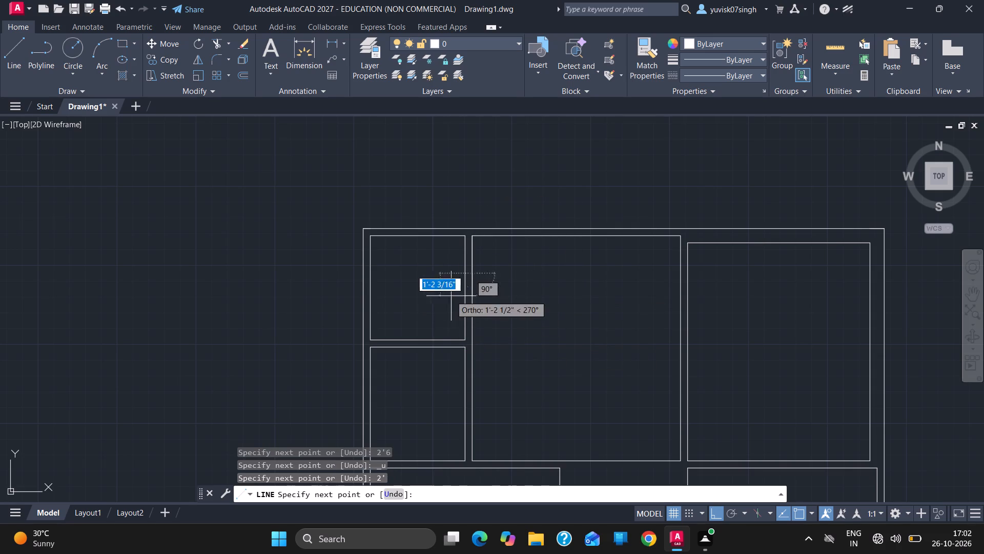
{"action": "left_click", "coordinate": [462, 275]}
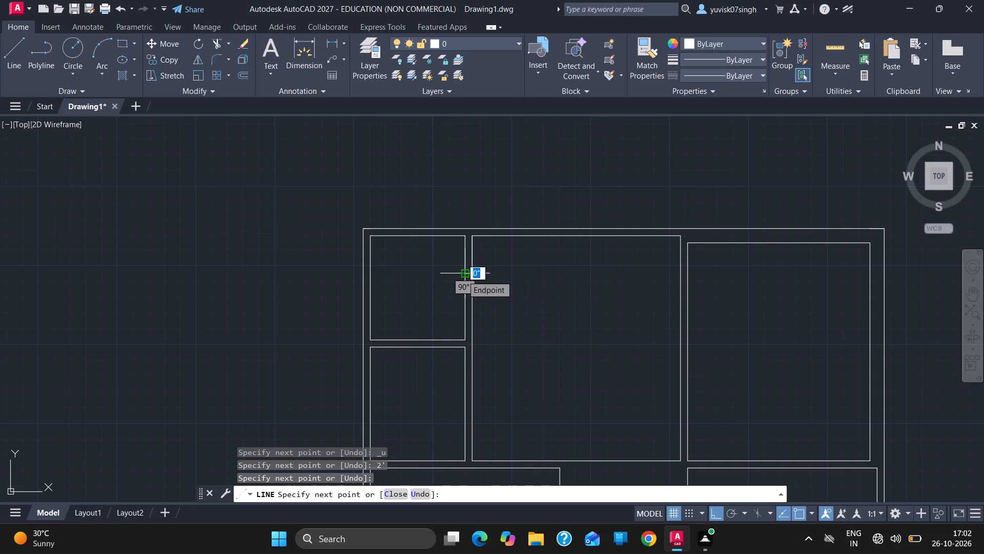
{"action": "key", "text": "Escape"}
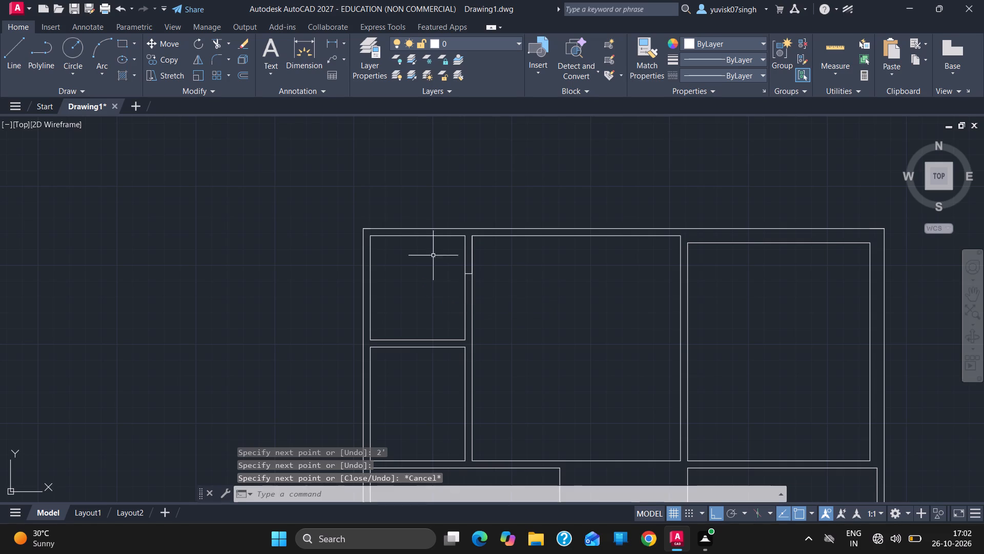
Draw a short line across the partition's top end, between the top middle room's and the upper-left small room's inner corners.
{"action": "left_click", "coordinate": [5, 73]}
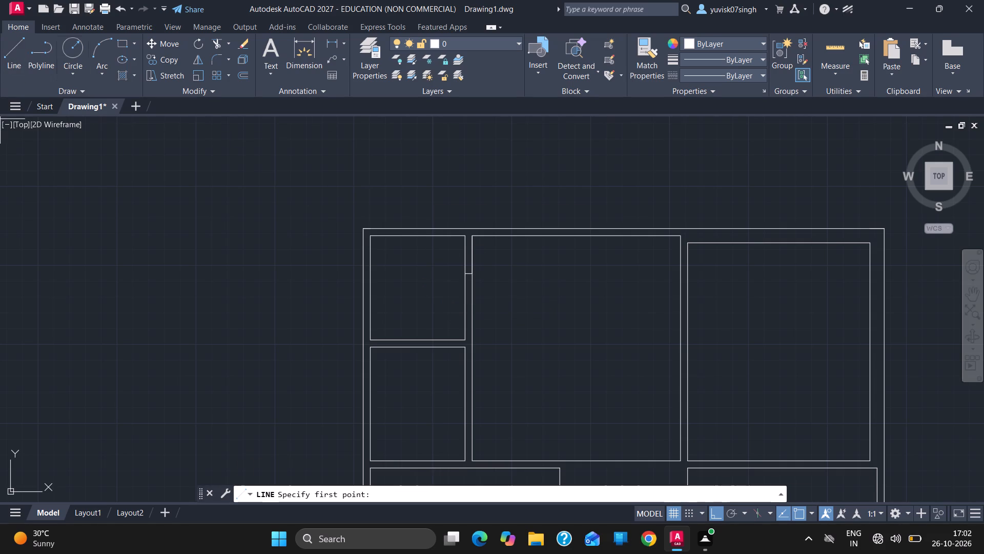
{"action": "left_click_drag", "start_coordinate": [469, 237], "coordinate": [463, 237]}
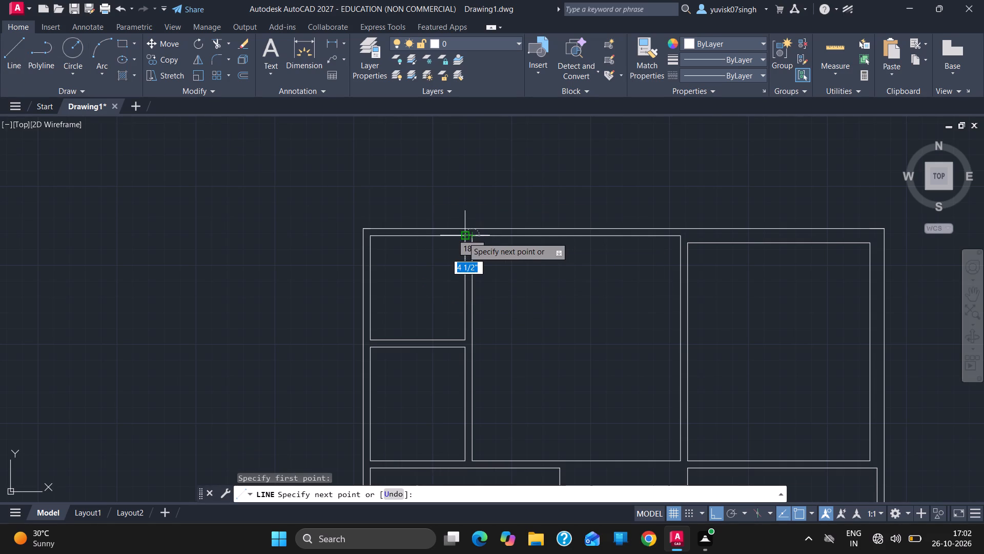
{"action": "left_click", "coordinate": [463, 237]}
{"action": "key", "text": "Escape"}
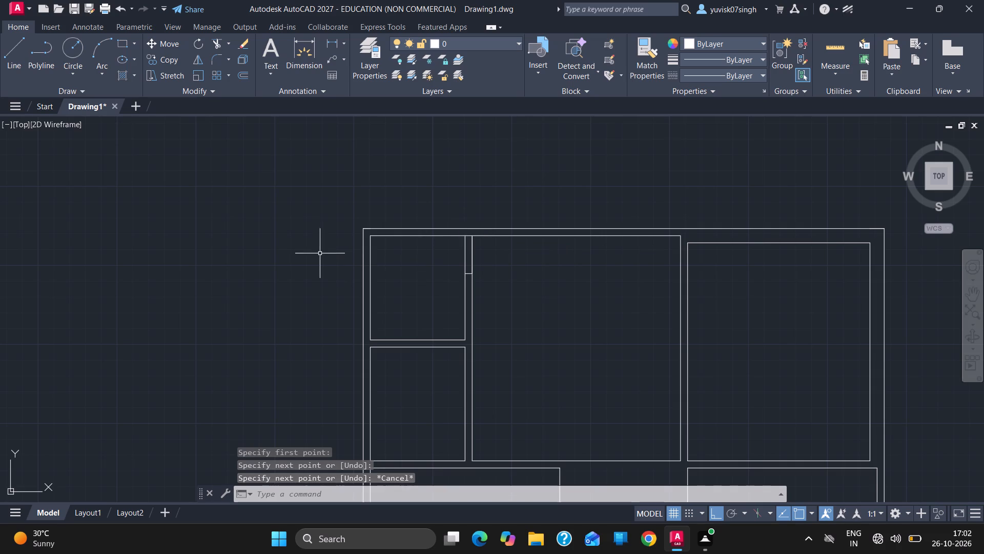
Mark a 2' opening in the outer left wall of the upper-left small room, starting 1' up from its lower-left inner corner.
{"action": "left_click", "coordinate": [9, 60]}
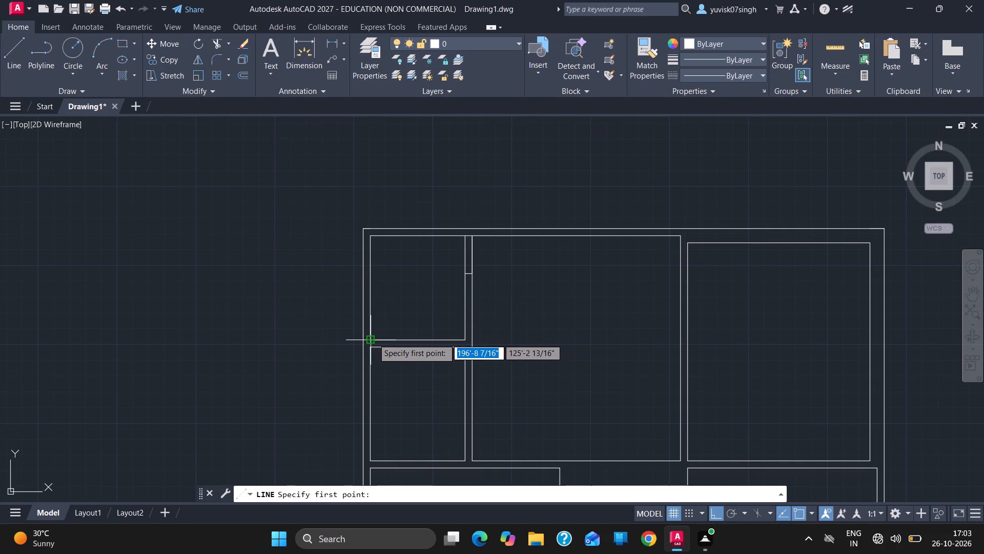
{"action": "left_click_drag", "start_coordinate": [373, 339], "coordinate": [372, 318]}
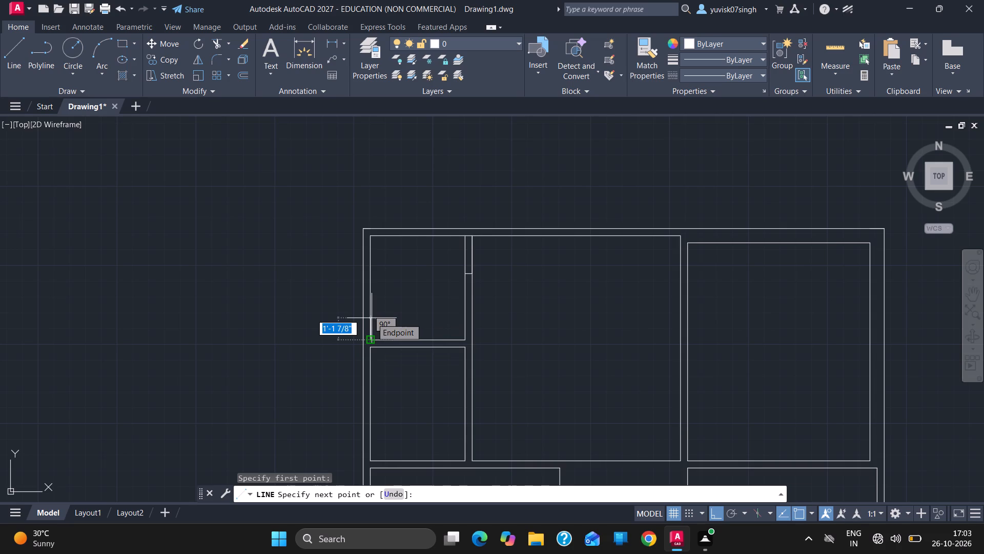
{"action": "type", "text": "1']"}
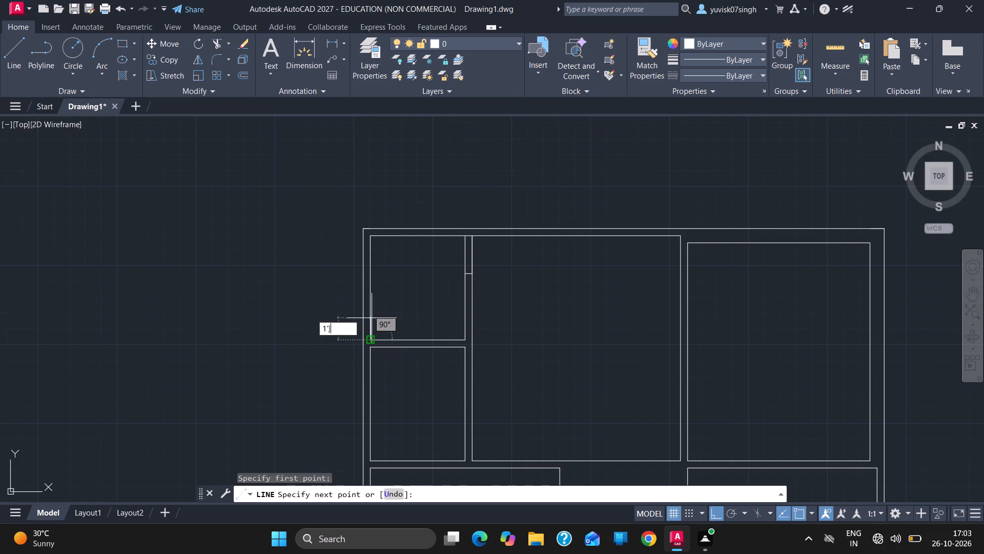
{"action": "key", "text": "BackSpace"}
{"action": "key", "text": "Return"}
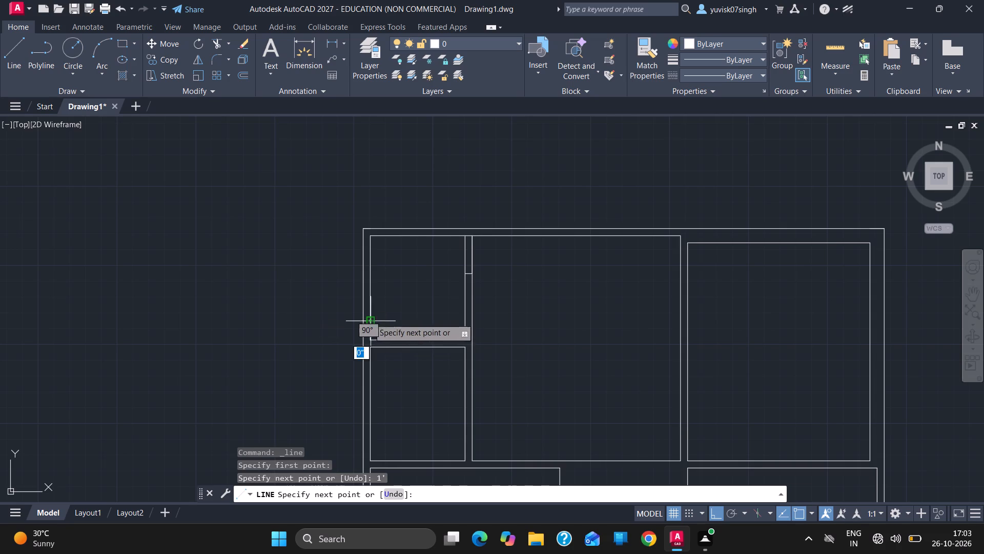
{"action": "left_click_drag", "start_coordinate": [365, 321], "coordinate": [365, 293]}
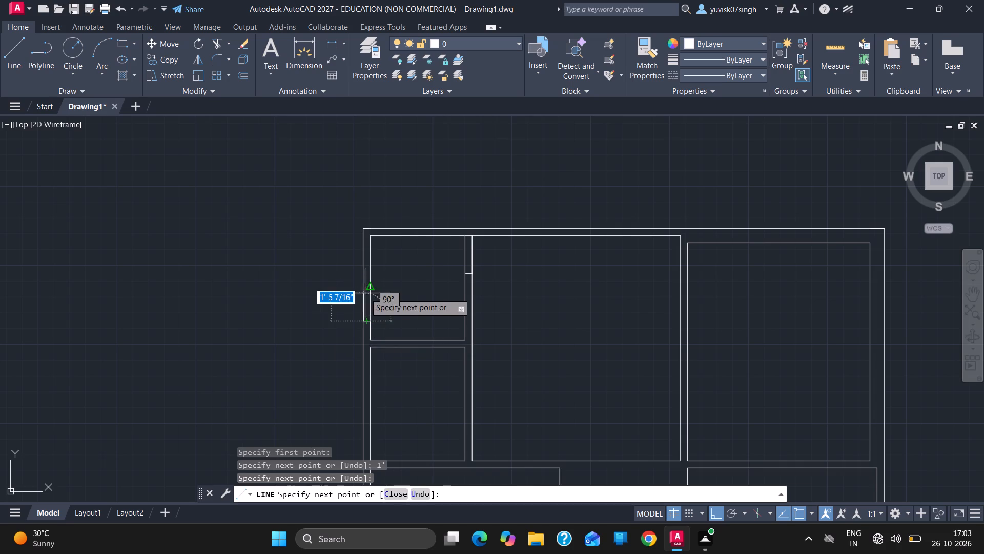
{"action": "left_click_drag", "start_coordinate": [365, 293], "coordinate": [362, 286]}
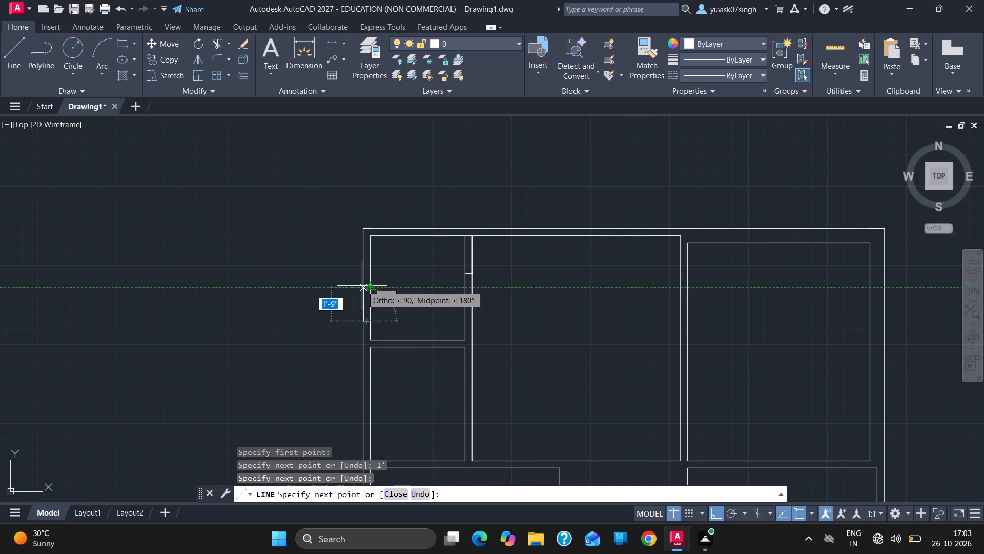
{"action": "left_click_drag", "start_coordinate": [362, 286], "coordinate": [362, 288]}
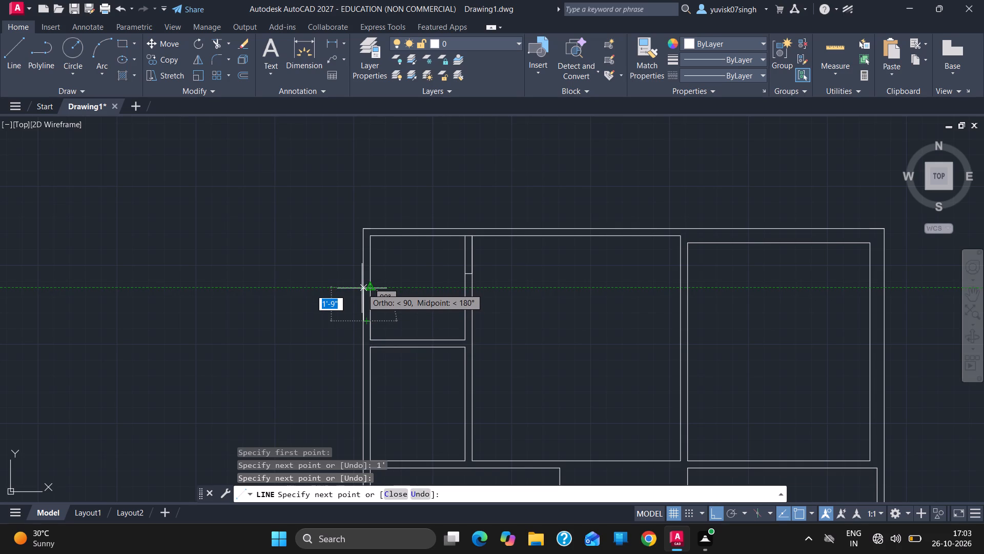
{"action": "left_click_drag", "start_coordinate": [362, 288], "coordinate": [362, 281]}
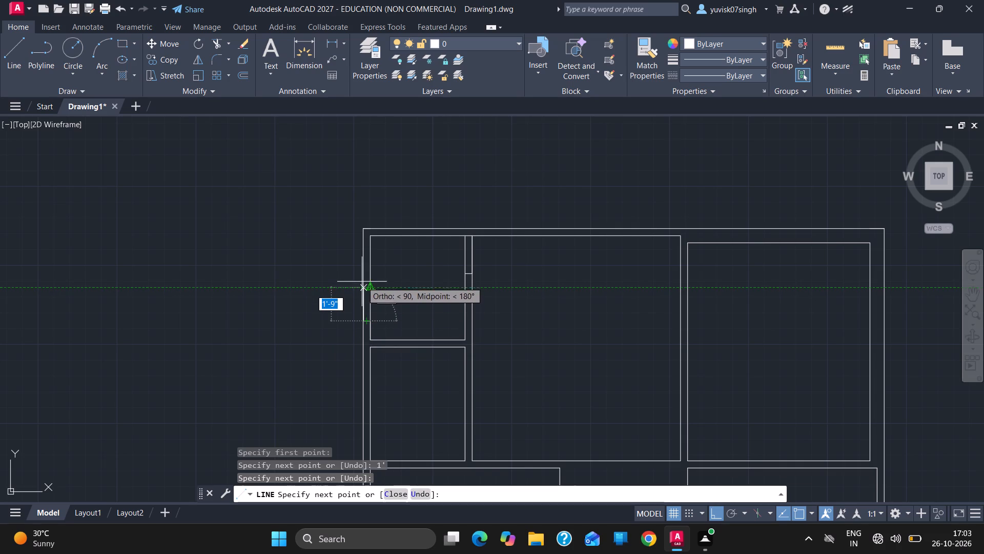
{"action": "left_click_drag", "start_coordinate": [362, 281], "coordinate": [361, 284]}
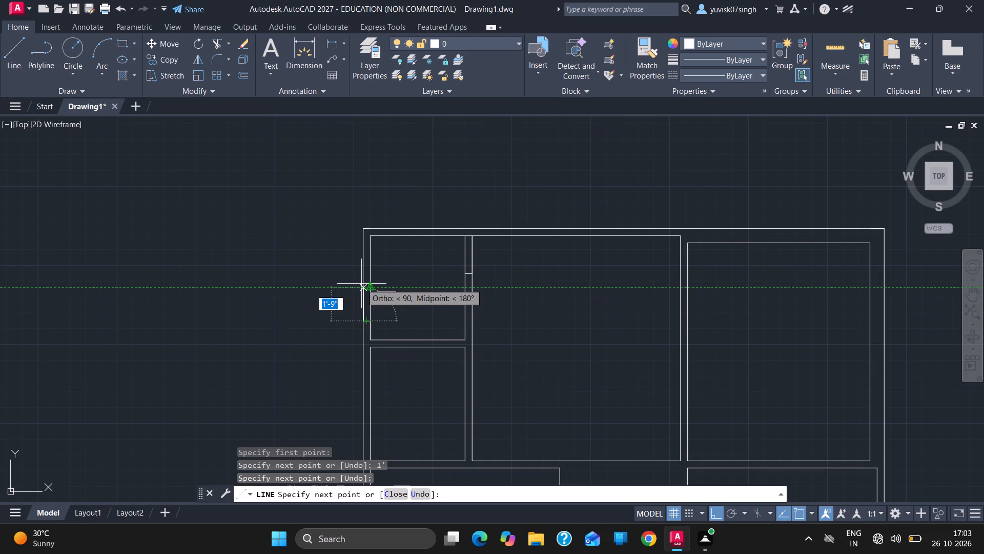
{"action": "type", "text": "2'"}
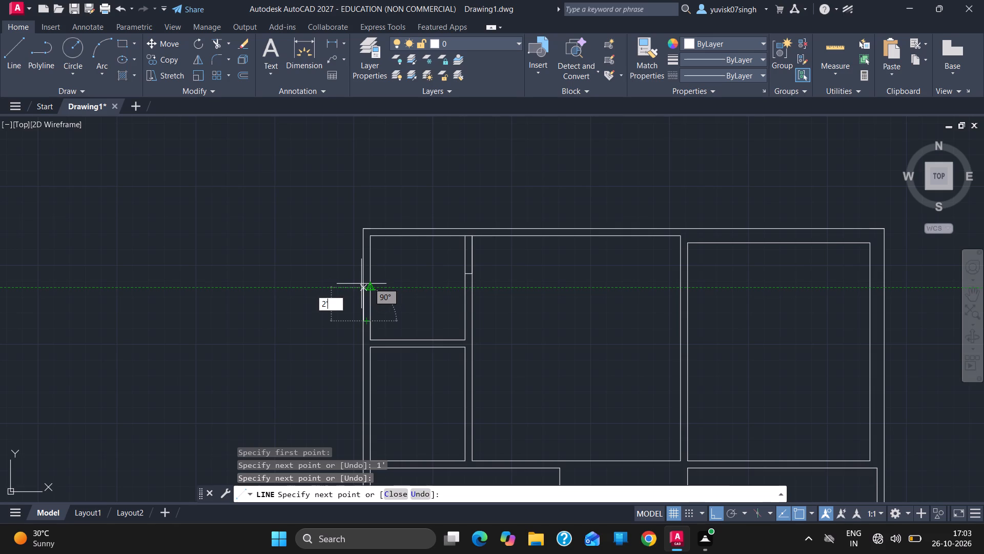
{"action": "key", "text": "Return"}
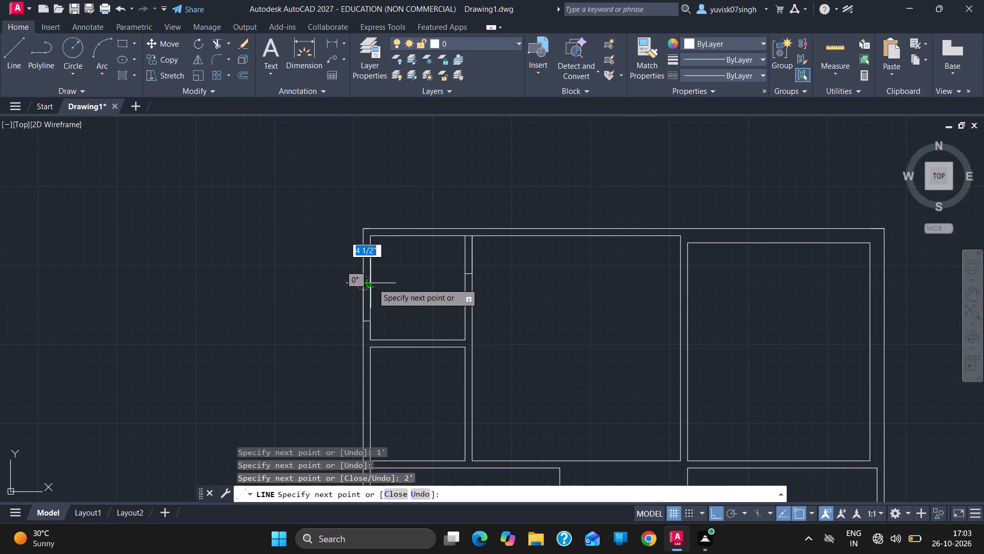
{"action": "left_click", "coordinate": [373, 282]}
{"action": "type", "text": "``"}
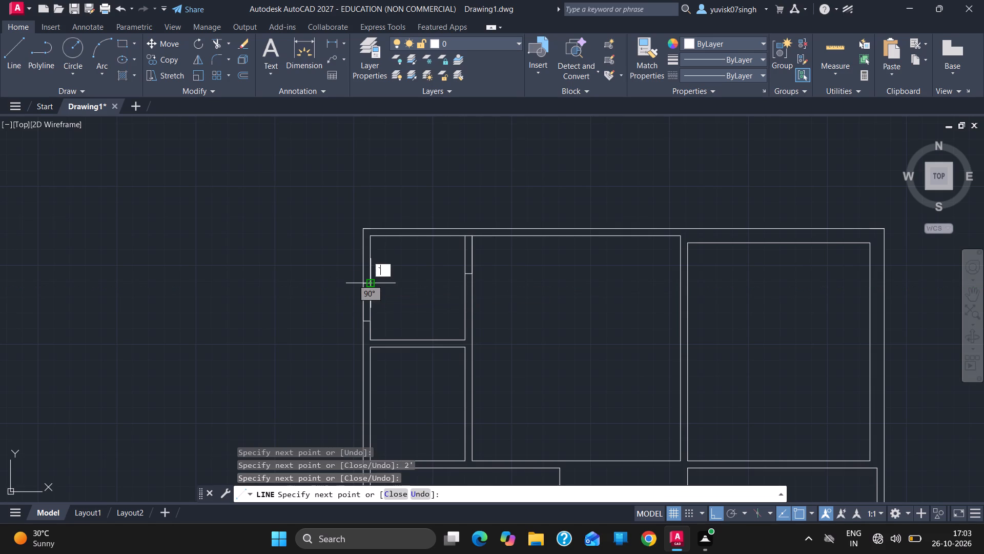
{"action": "key", "text": "Escape"}
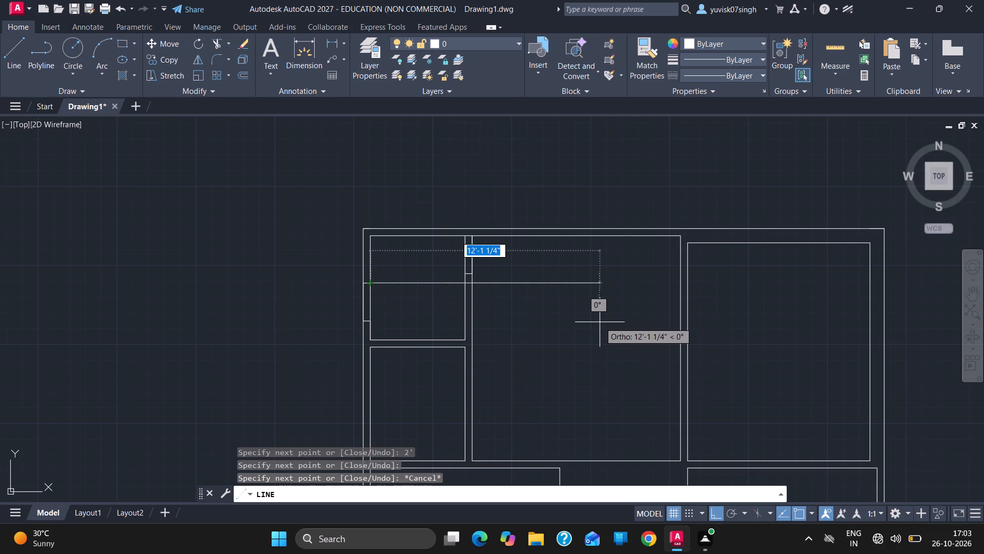
{"action": "key", "text": "Escape"}
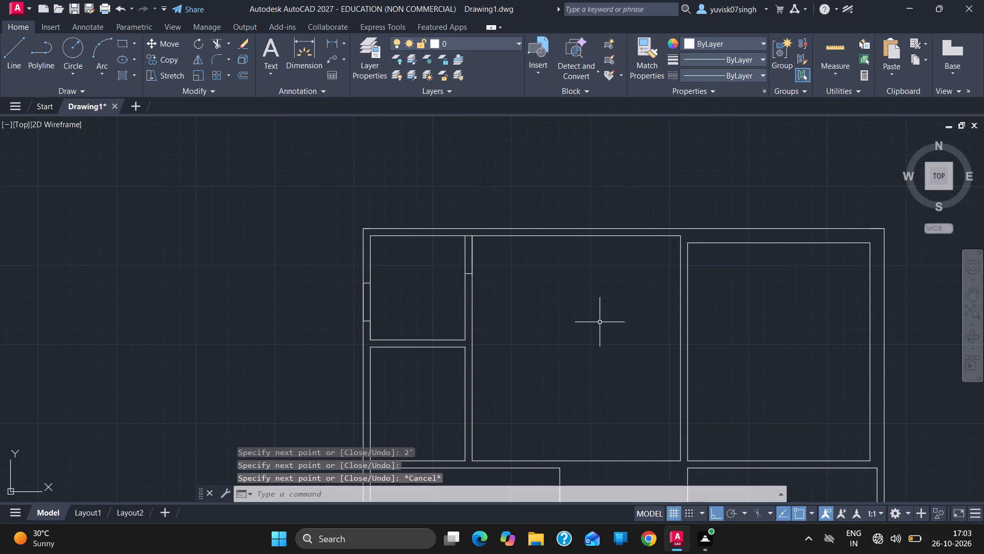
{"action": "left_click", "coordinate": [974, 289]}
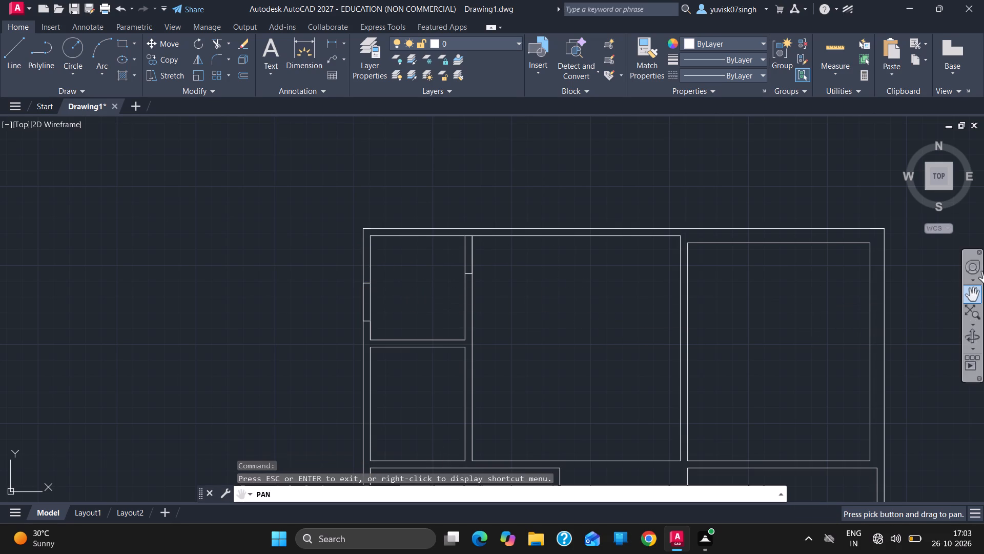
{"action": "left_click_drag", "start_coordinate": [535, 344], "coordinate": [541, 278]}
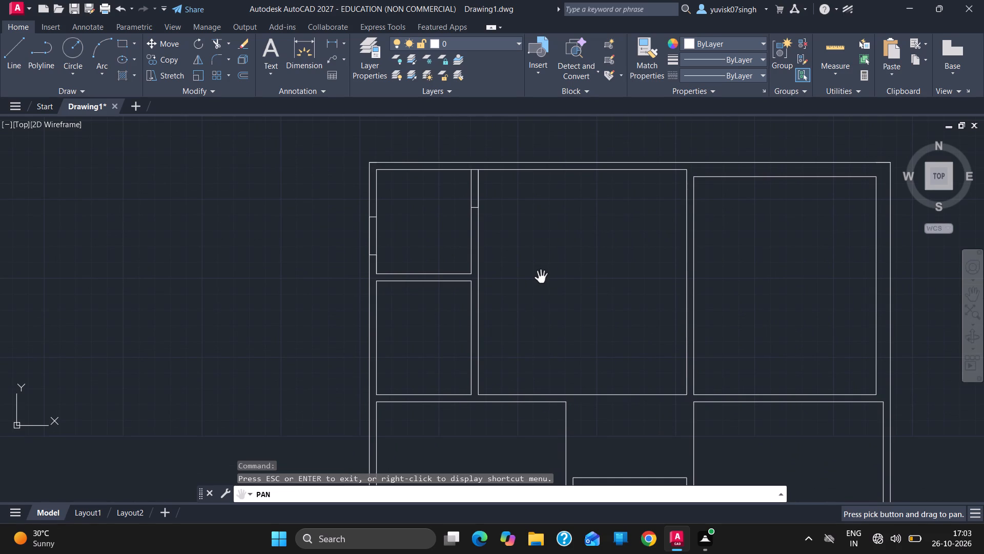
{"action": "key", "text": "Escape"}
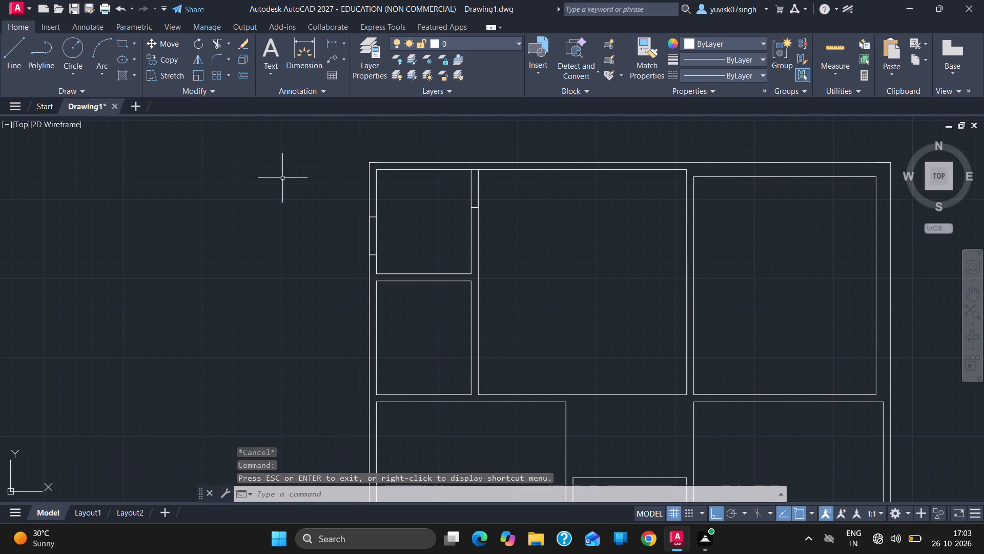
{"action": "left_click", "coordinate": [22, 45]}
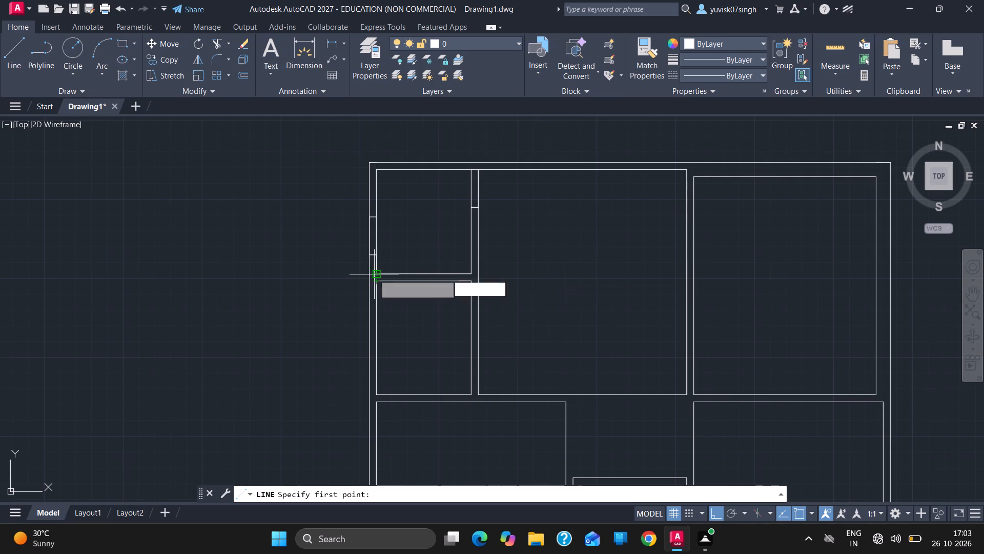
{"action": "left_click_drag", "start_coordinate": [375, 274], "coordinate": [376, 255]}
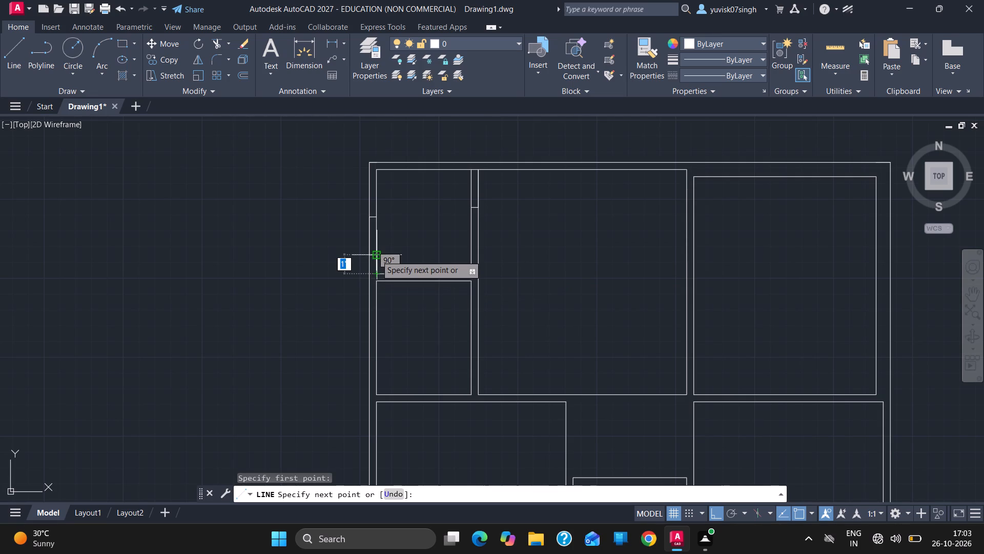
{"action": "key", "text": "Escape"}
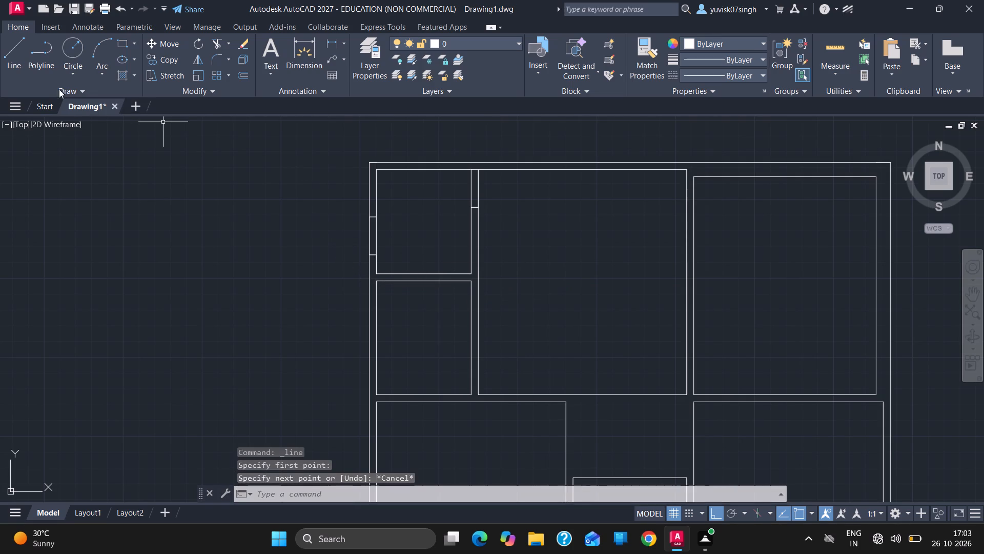
Mark a 2' opening in the outer left wall of the small room below, starting 1' down from its upper-left inner corner.
{"action": "left_click", "coordinate": [11, 68]}
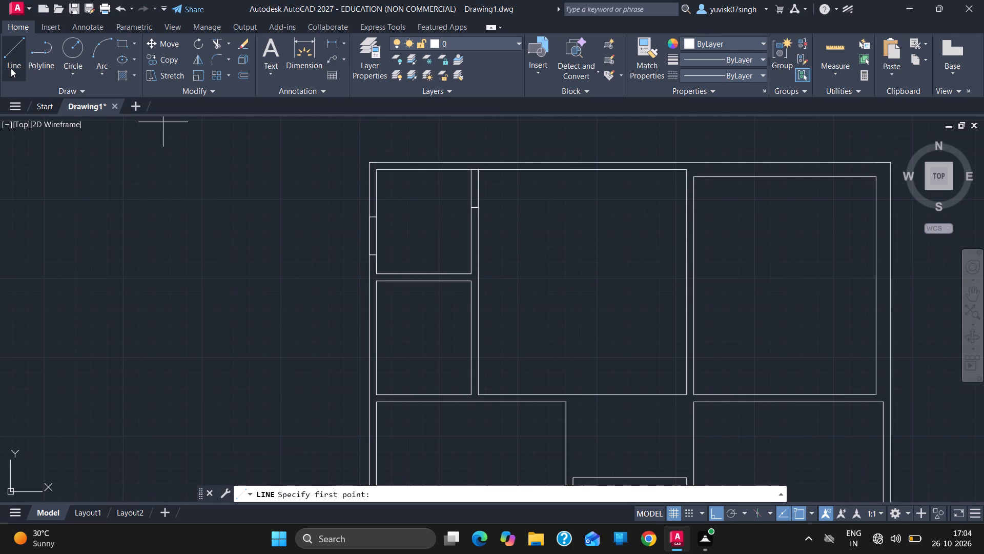
{"action": "left_click", "coordinate": [379, 284]}
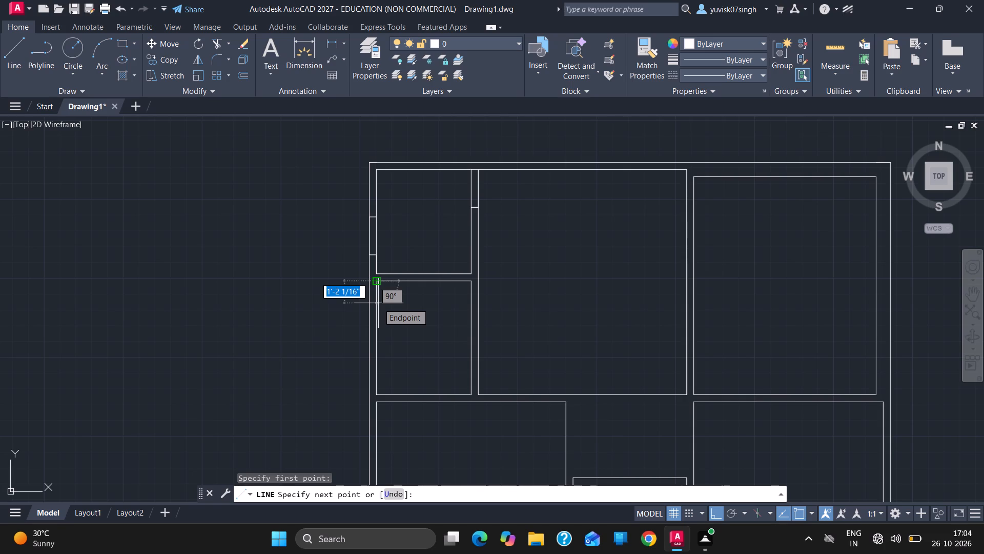
{"action": "key", "text": "1"}
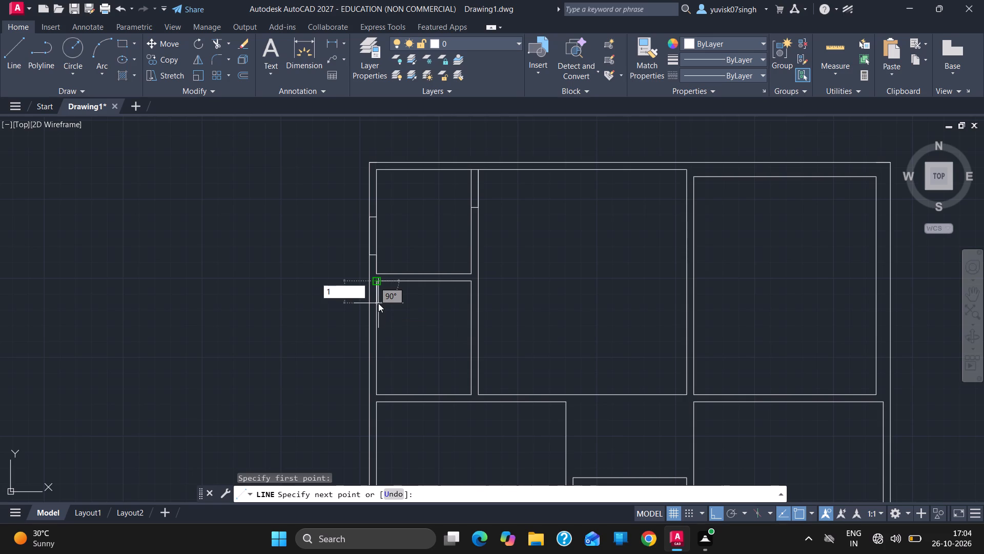
{"action": "key", "text": "apostrophe"}
{"action": "key", "text": "Return"}
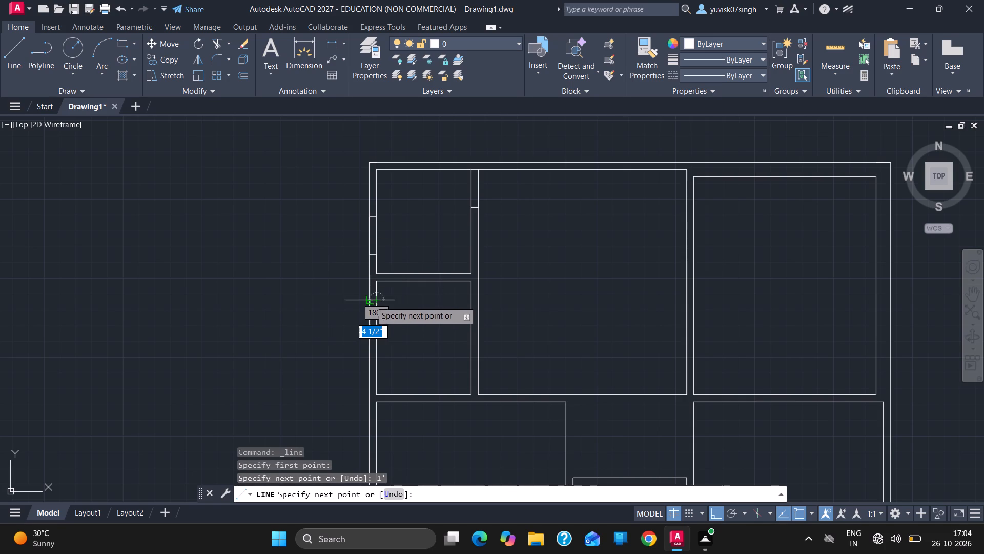
{"action": "left_click", "coordinate": [370, 301]}
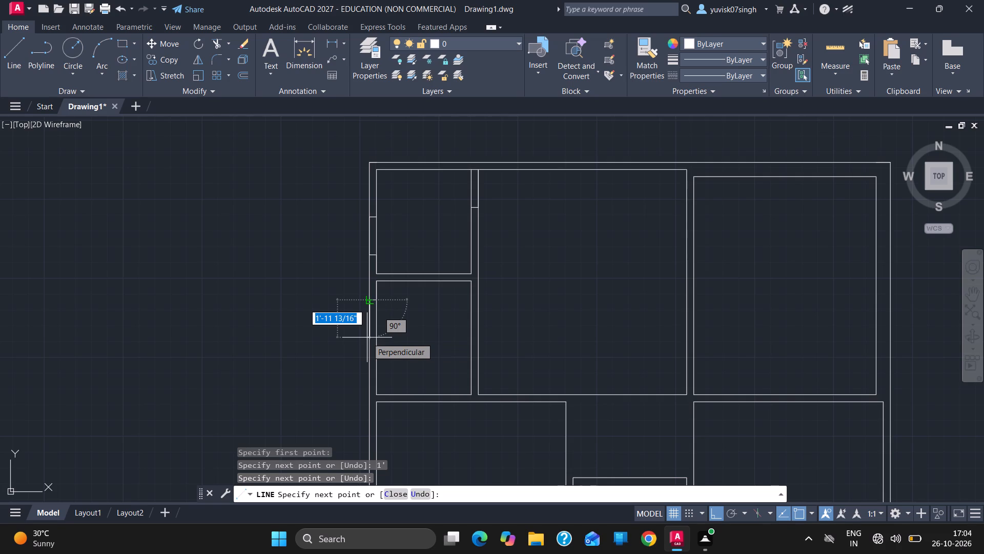
{"action": "key", "text": "2"}
{"action": "key", "text": "apostrophe"}
{"action": "key", "text": "Return"}
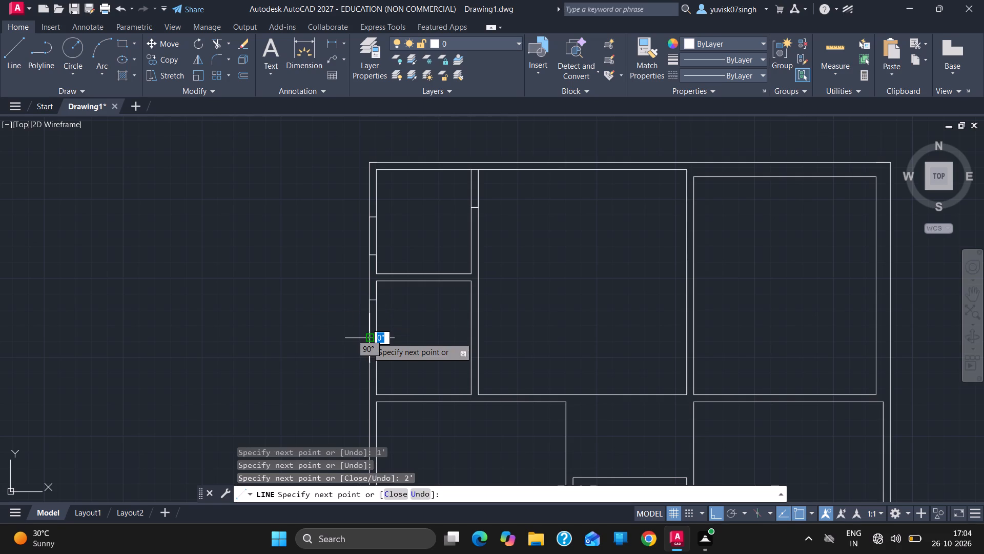
{"action": "left_click", "coordinate": [378, 341]}
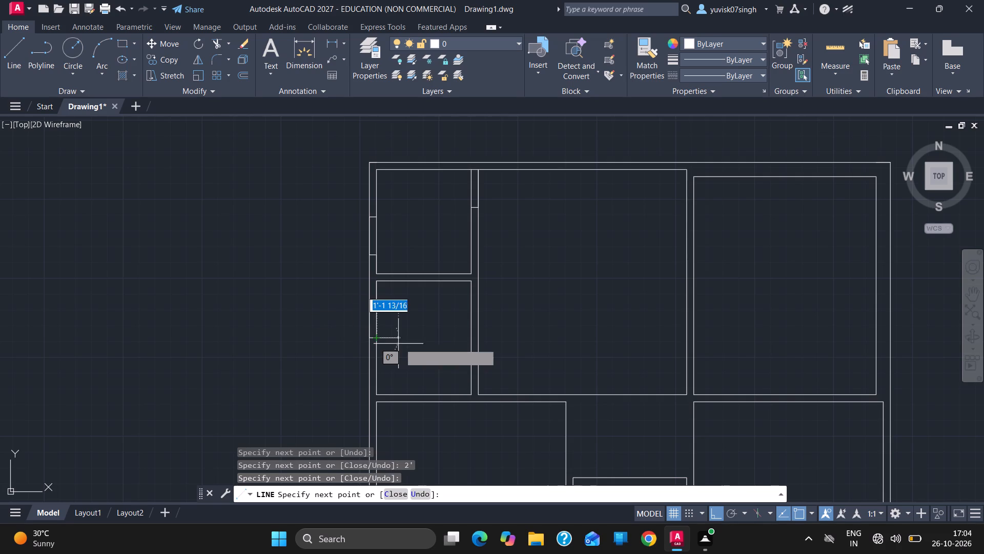
{"action": "key", "text": "Escape"}
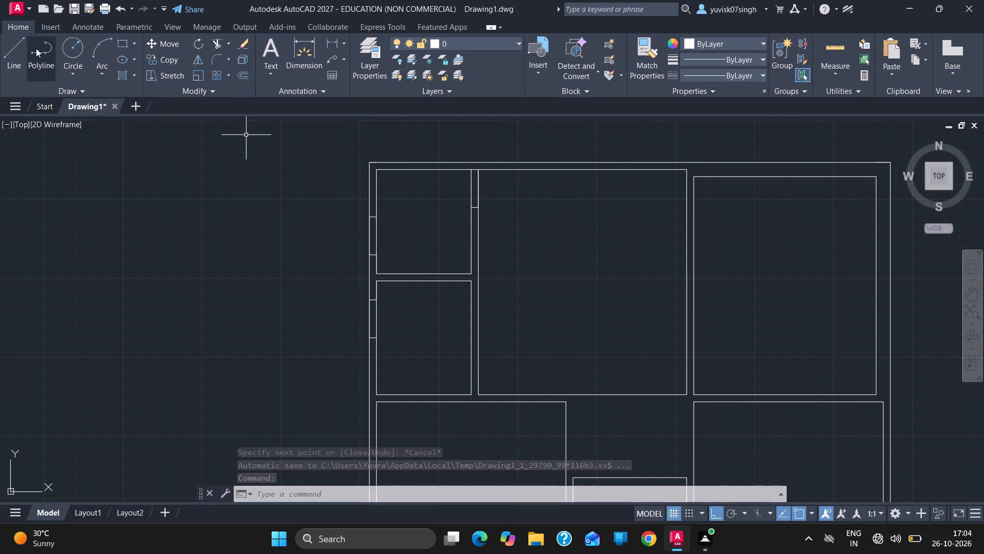
Outline a 2' opening in the wall beneath the second small room, running left from its lower-right inner corner.
{"action": "left_click", "coordinate": [12, 45]}
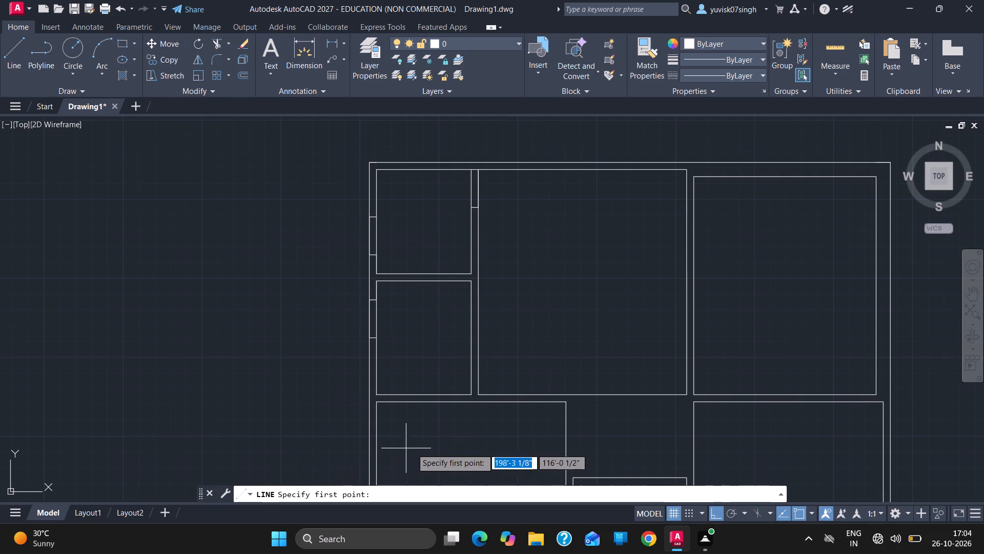
{"action": "left_click", "coordinate": [472, 395]}
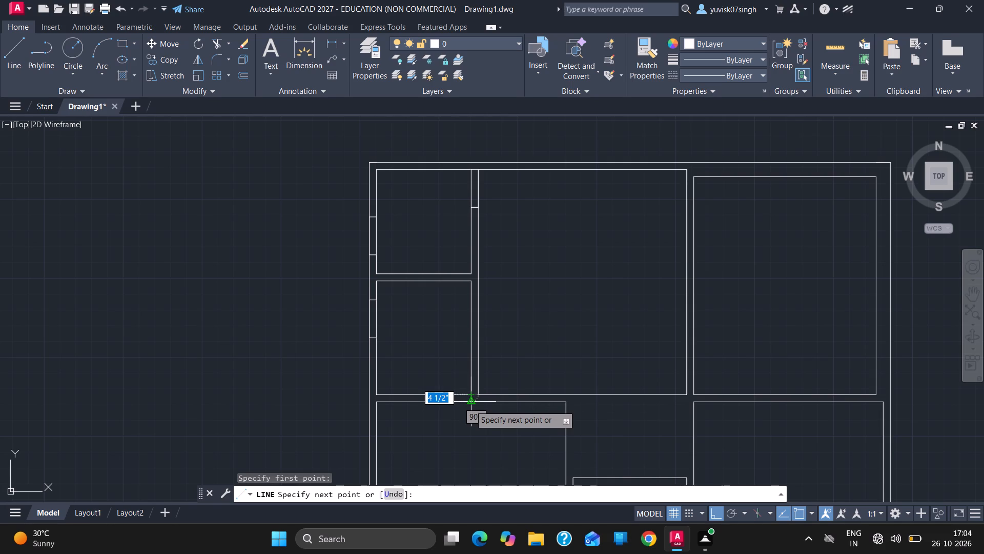
{"action": "left_click_drag", "start_coordinate": [472, 406], "coordinate": [447, 406]}
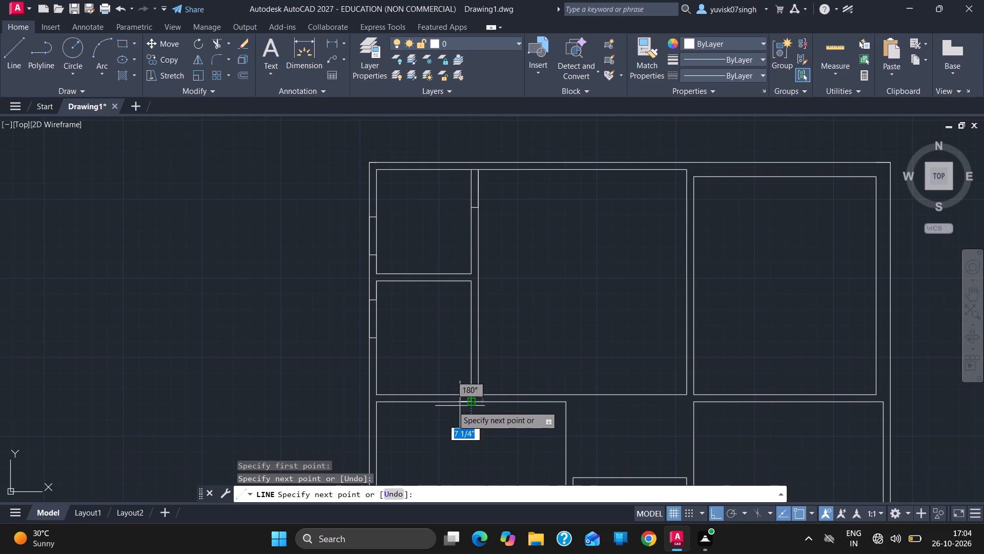
{"action": "left_click_drag", "start_coordinate": [447, 406], "coordinate": [436, 404]}
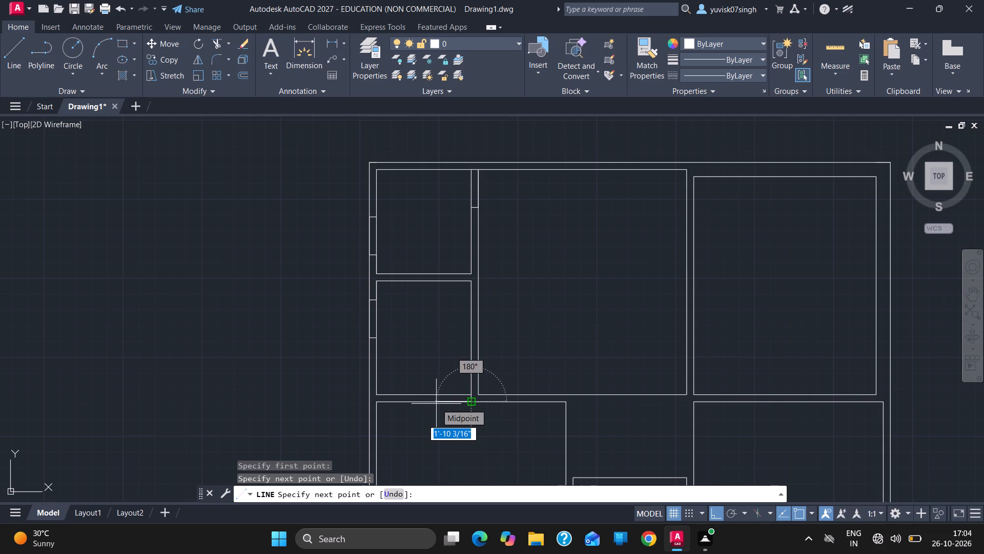
{"action": "key", "text": "2"}
{"action": "key", "text": "apostrophe"}
{"action": "key", "text": "Return"}
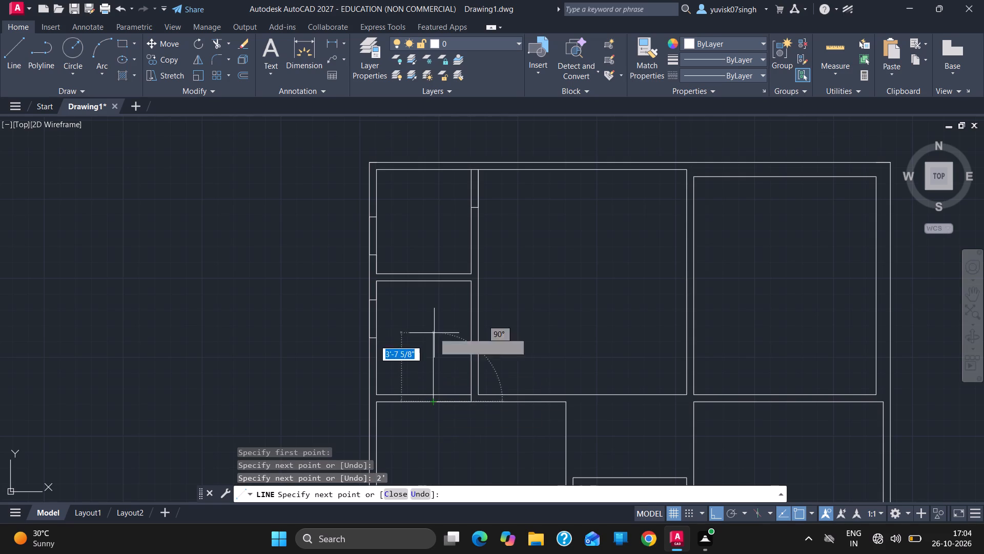
{"action": "left_click", "coordinate": [434, 393]}
{"action": "key", "text": "Escape"}
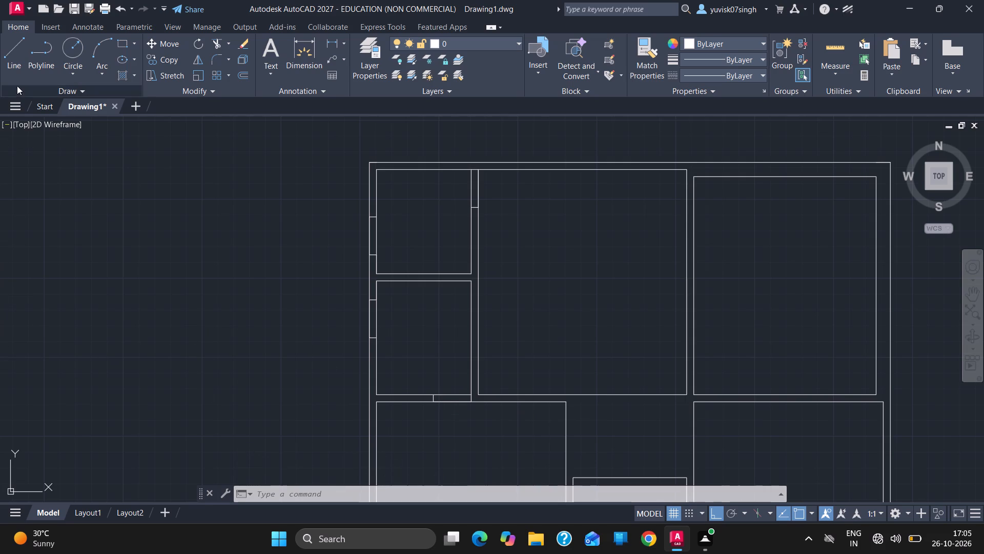
Mark a 2' opening in the outer left wall of the lower-left room, starting 6" down from its upper-left inner corner.
{"action": "left_click", "coordinate": [5, 47]}
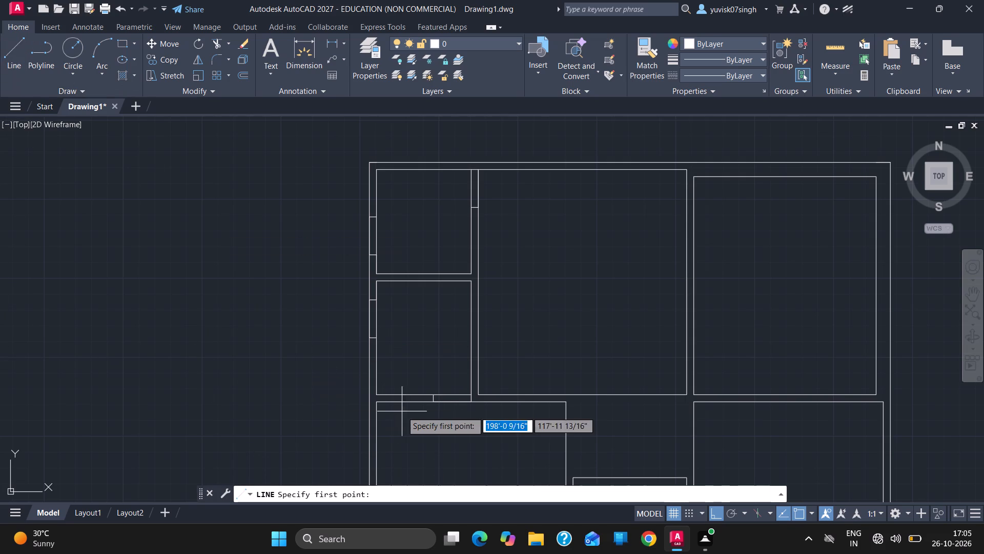
{"action": "left_click_drag", "start_coordinate": [377, 403], "coordinate": [373, 448]}
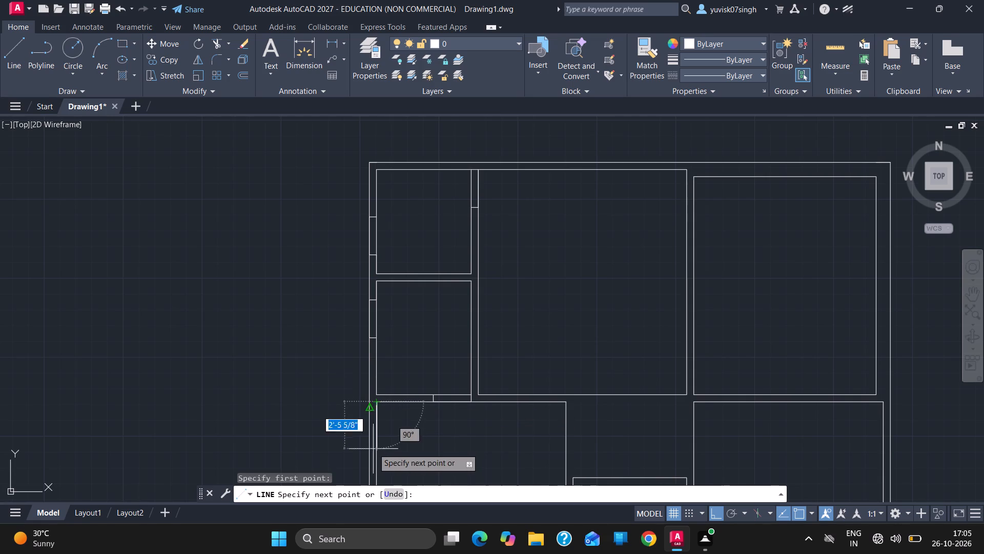
{"action": "left_click_drag", "start_coordinate": [373, 448], "coordinate": [372, 446]}
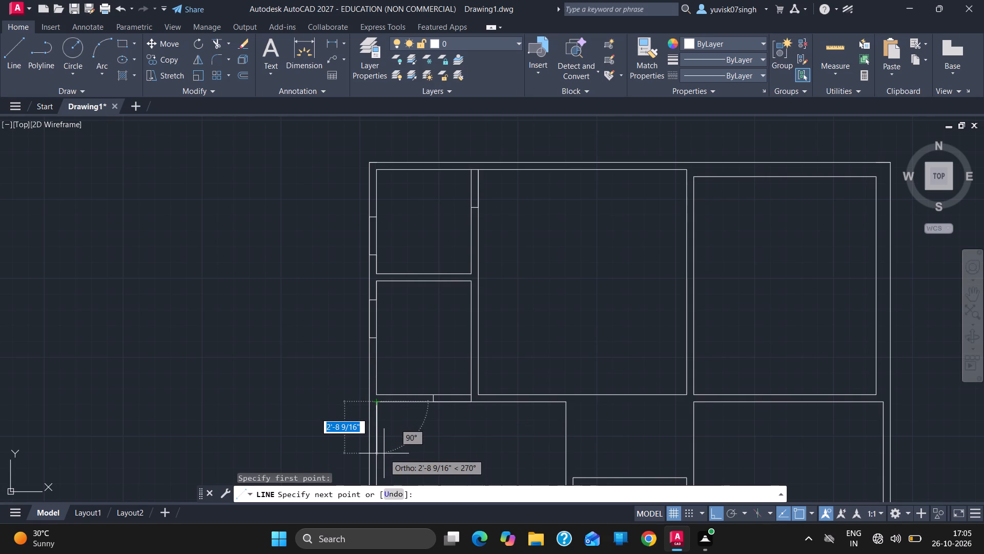
{"action": "key", "text": "6"}
{"action": "key", "text": "Return"}
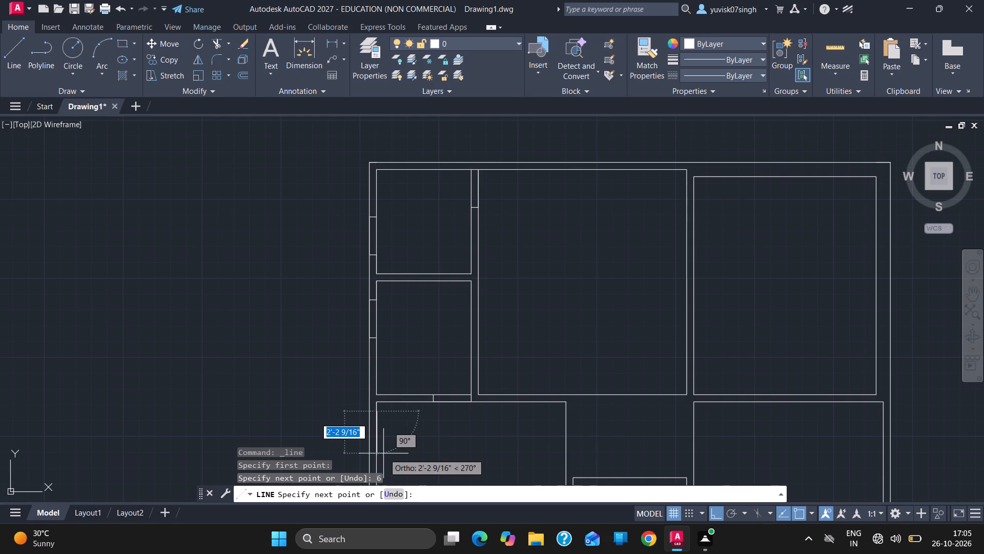
{"action": "left_click", "coordinate": [368, 411]}
{"action": "scroll", "coordinate": [710, 201], "scroll_direction": "down", "scroll_amount": 2, "text": "ctrl"}
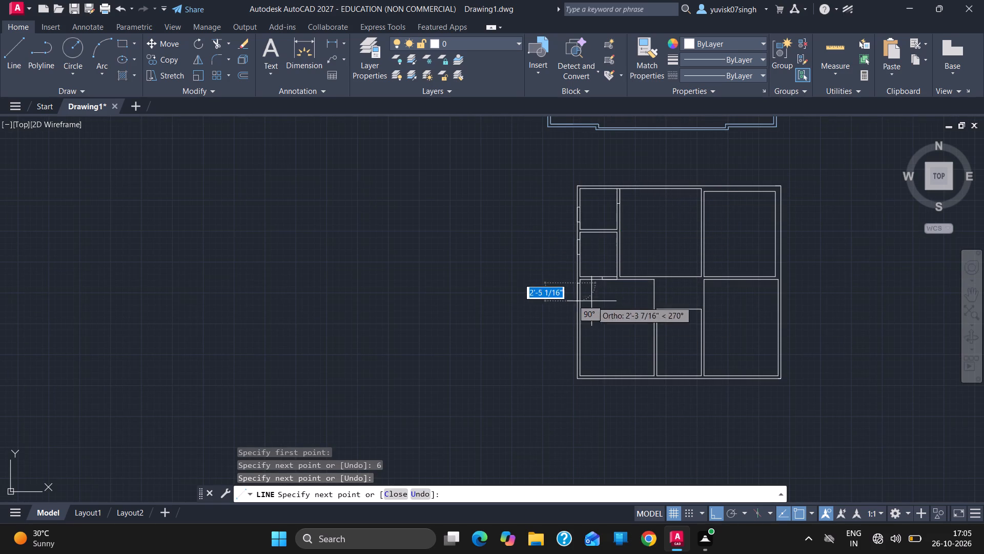
{"action": "scroll", "coordinate": [587, 313], "scroll_direction": "up", "scroll_amount": 1, "text": "ctrl"}
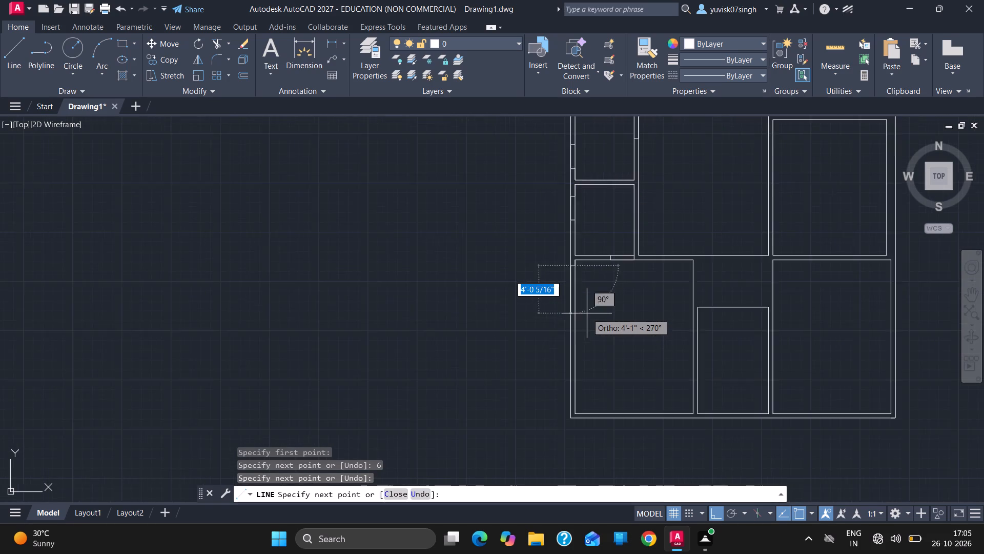
{"action": "scroll", "coordinate": [587, 313], "scroll_direction": "up", "scroll_amount": 2, "text": "ctrl"}
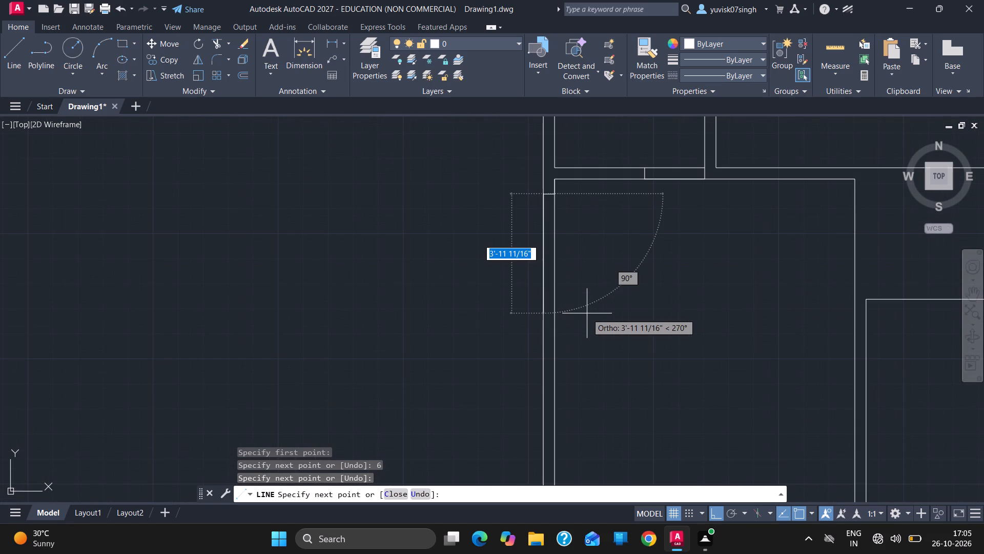
{"action": "key", "text": "2"}
{"action": "key", "text": "apostrophe"}
{"action": "key", "text": "Return"}
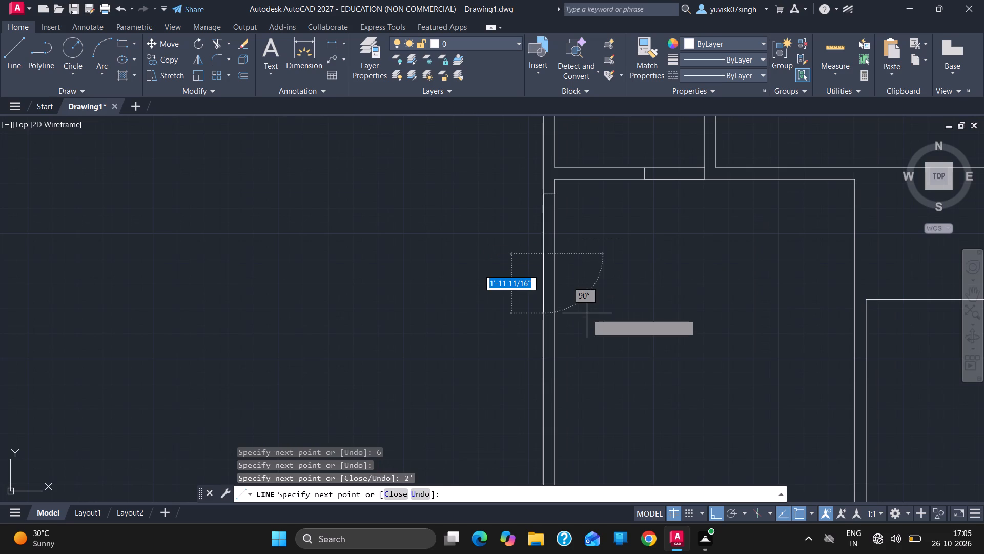
{"action": "left_click", "coordinate": [557, 256]}
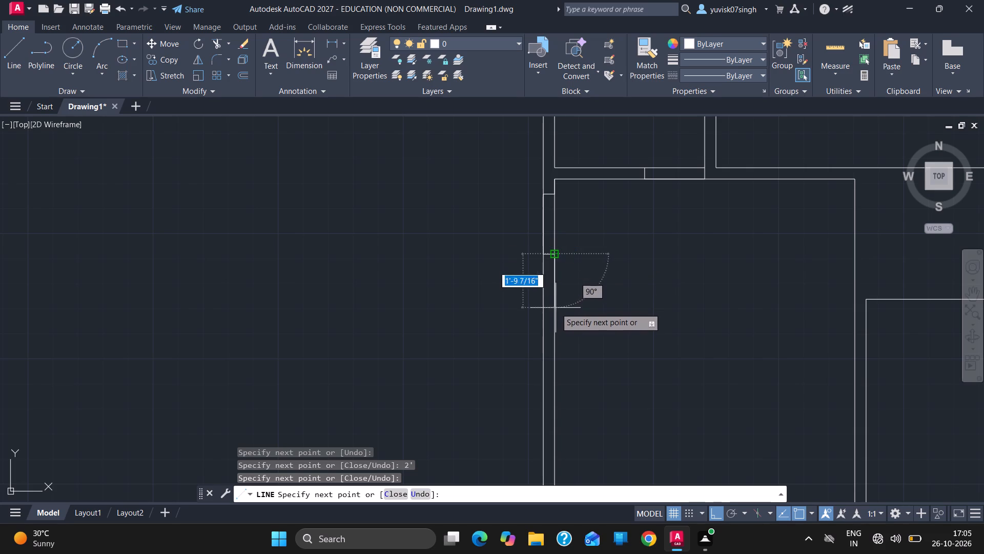
Continue the line 4' down to the midpoint of the lower-left room's inner left edge, and close it across the outer wall.
{"action": "left_click", "coordinate": [555, 374]}
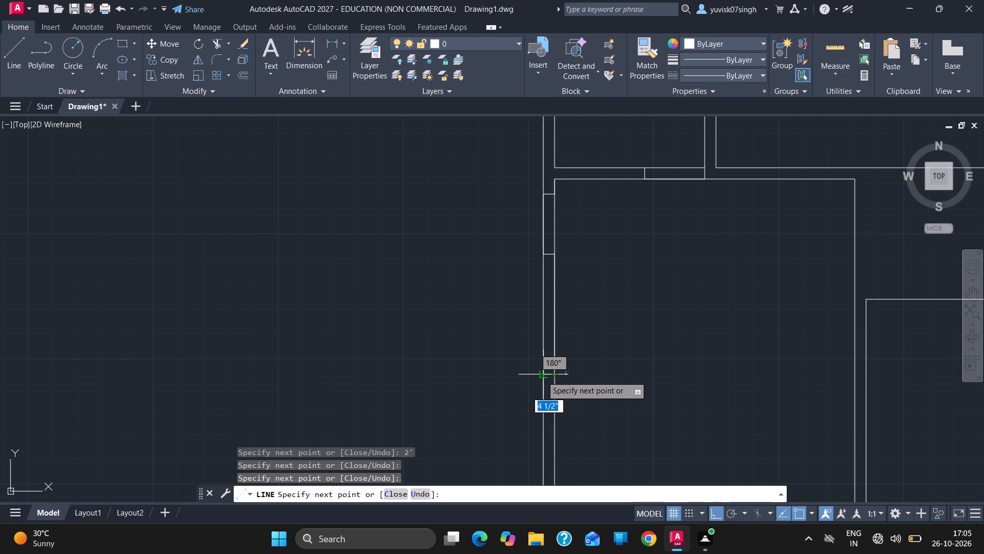
{"action": "left_click", "coordinate": [543, 376]}
{"action": "key", "text": "Escape"}
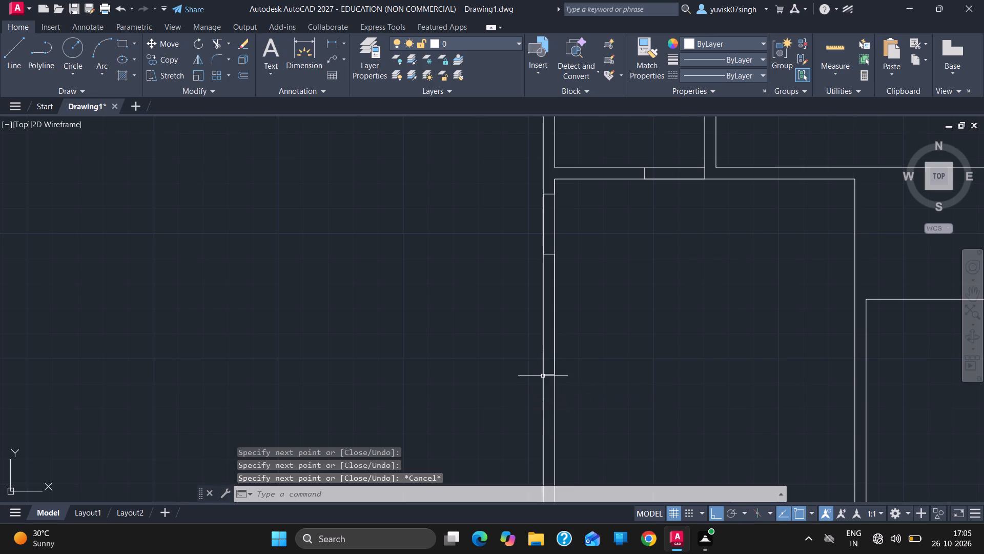
Outline a 3' opening centred in the lower-left room's bottom wall, starting 1'6" left of the inner edge's midpoint.
{"action": "scroll", "coordinate": [741, 191], "scroll_direction": "down", "scroll_amount": 1, "text": "ctrl"}
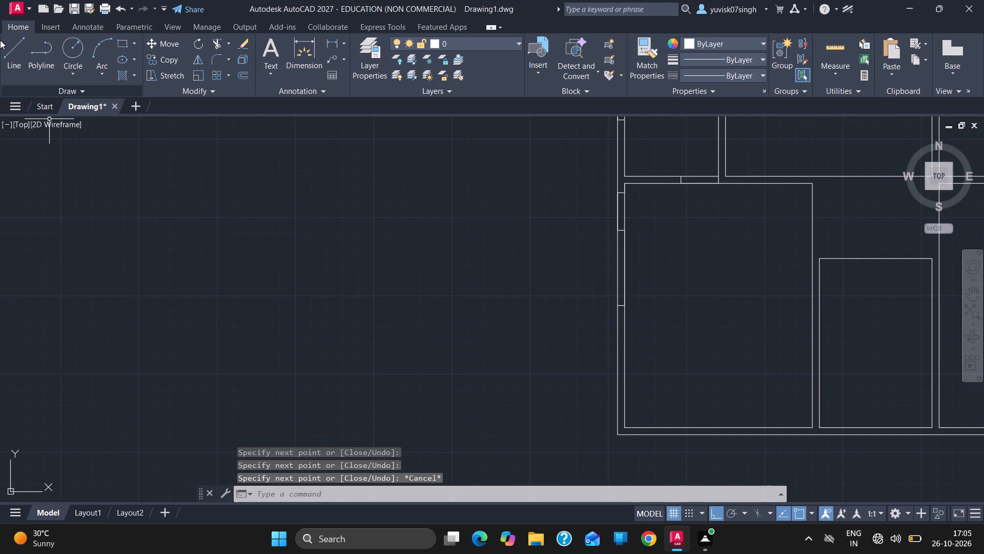
{"action": "left_click", "coordinate": [16, 43]}
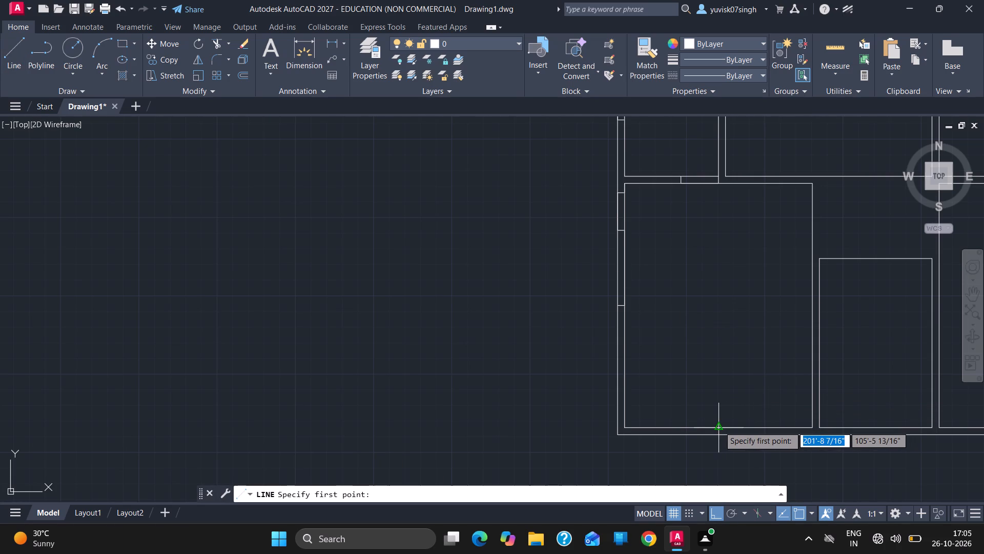
{"action": "left_click_drag", "start_coordinate": [719, 426], "coordinate": [699, 427]}
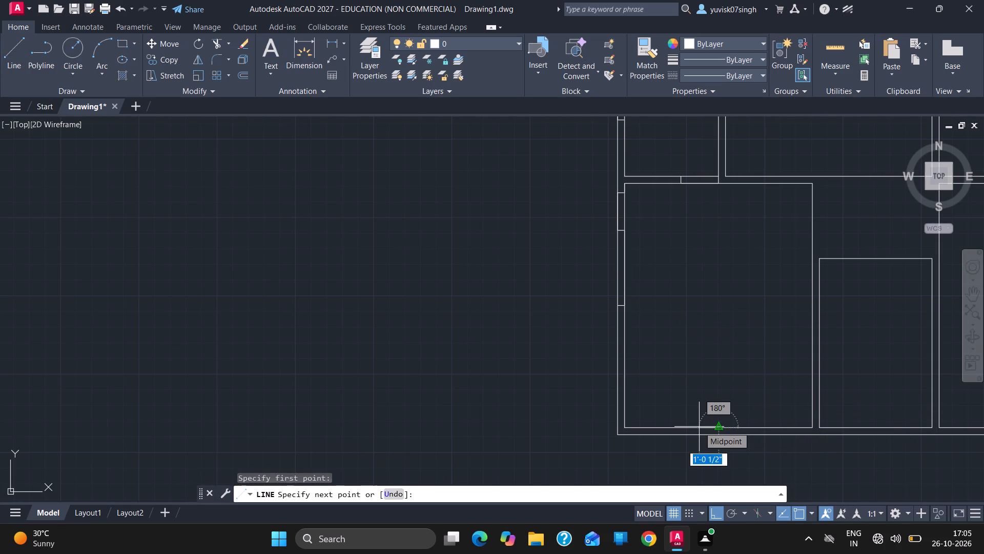
{"action": "left_click_drag", "start_coordinate": [699, 427], "coordinate": [687, 428]}
{"action": "key", "text": "1"}
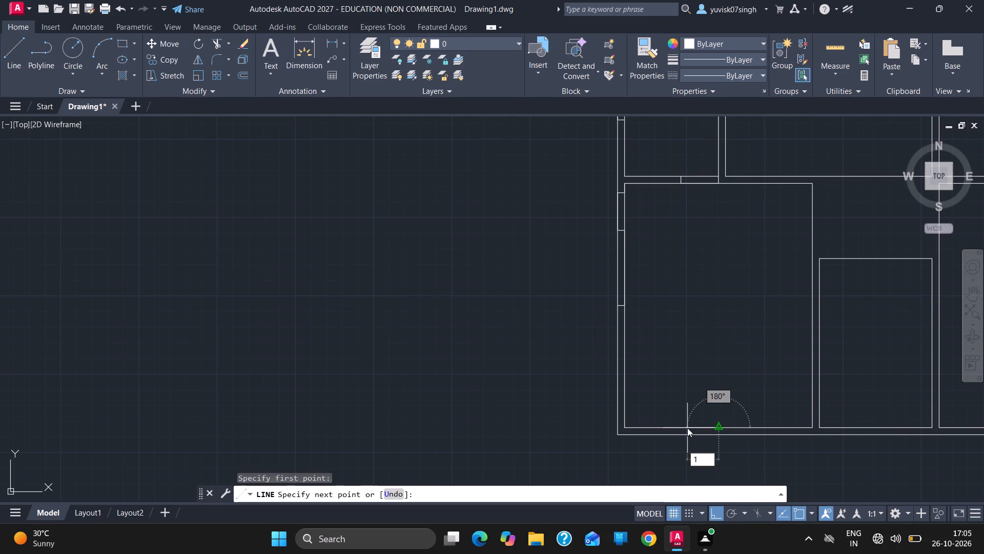
{"action": "type", "text": "'6"}
{"action": "key", "text": "Return"}
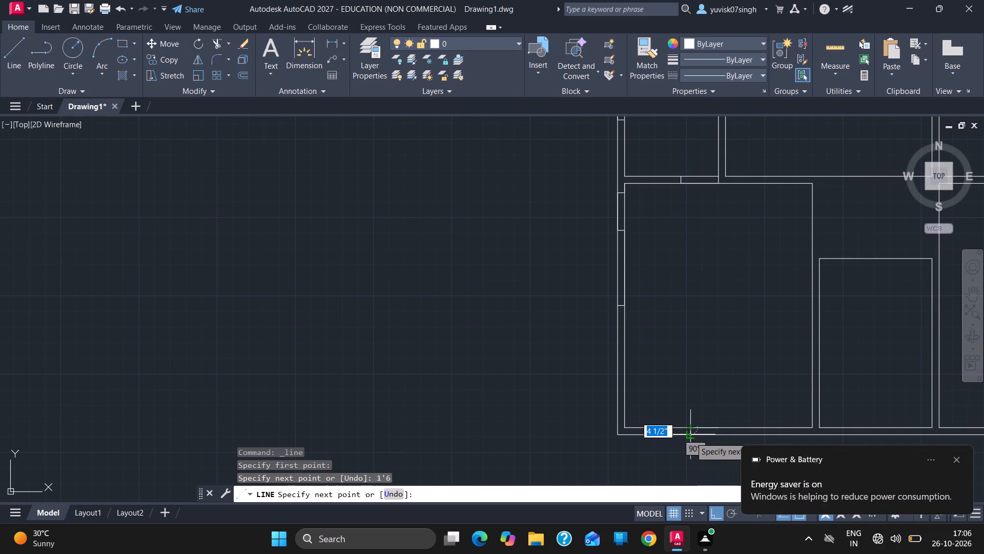
{"action": "left_click", "coordinate": [690, 437]}
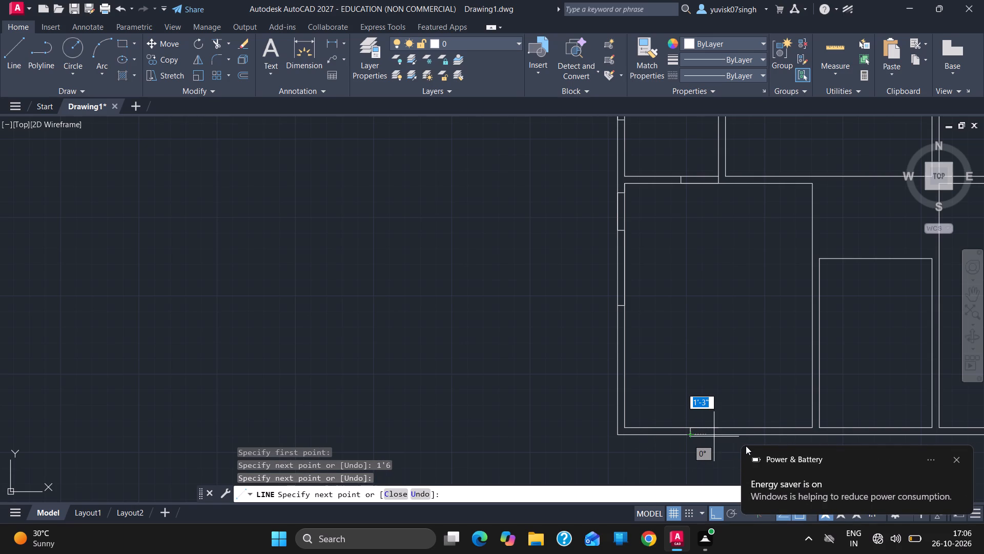
{"action": "left_click", "coordinate": [953, 461]}
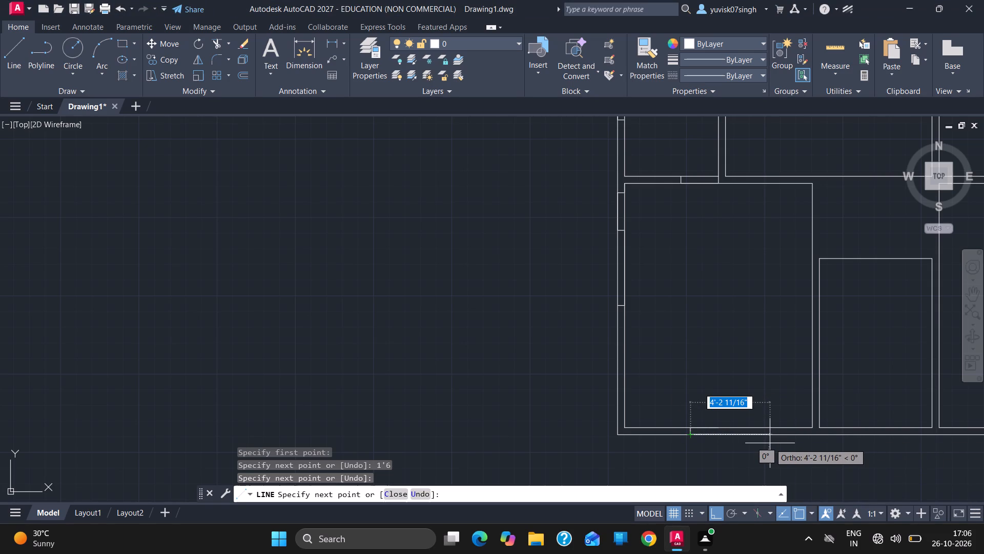
{"action": "type", "text": "3'"}
{"action": "key", "text": "Return"}
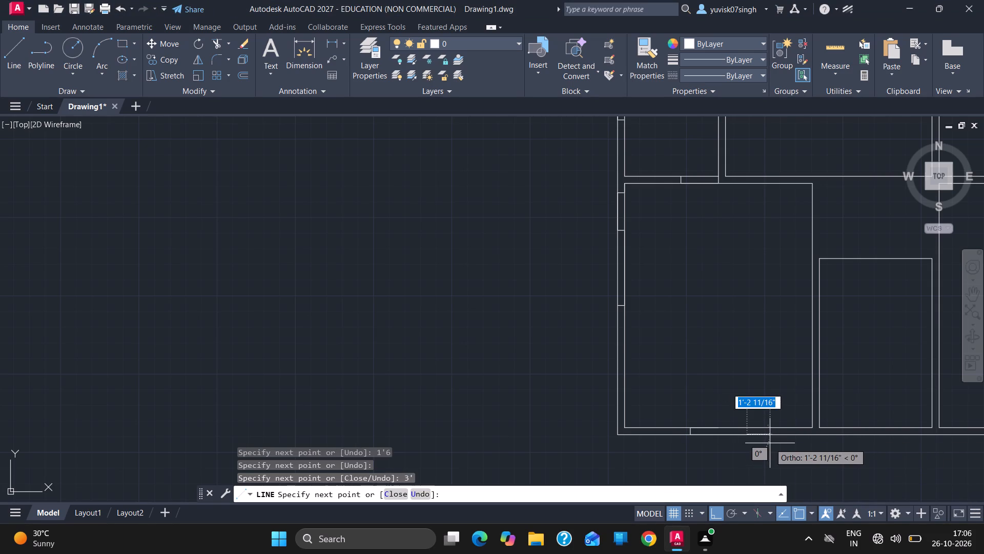
{"action": "left_click", "coordinate": [746, 427]}
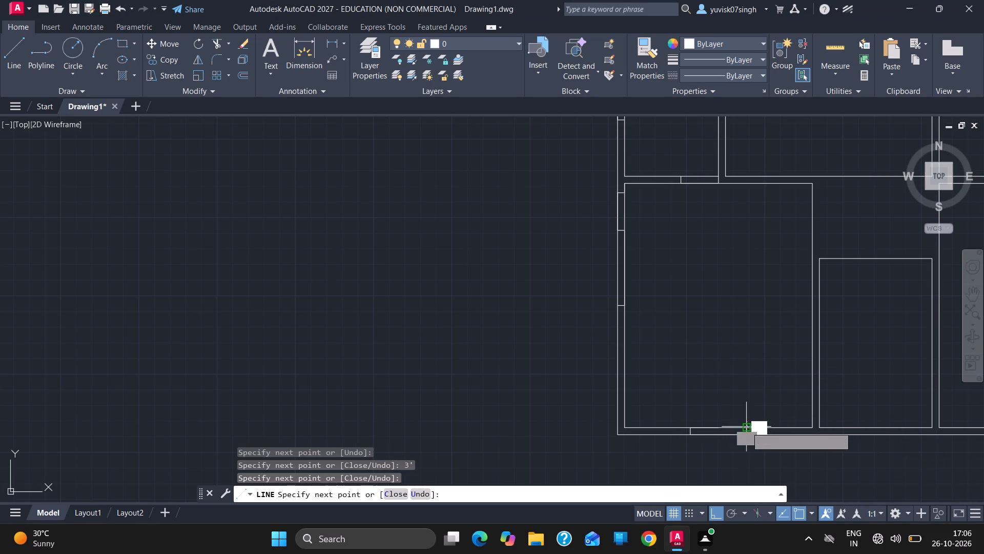
{"action": "key", "text": "Escape"}
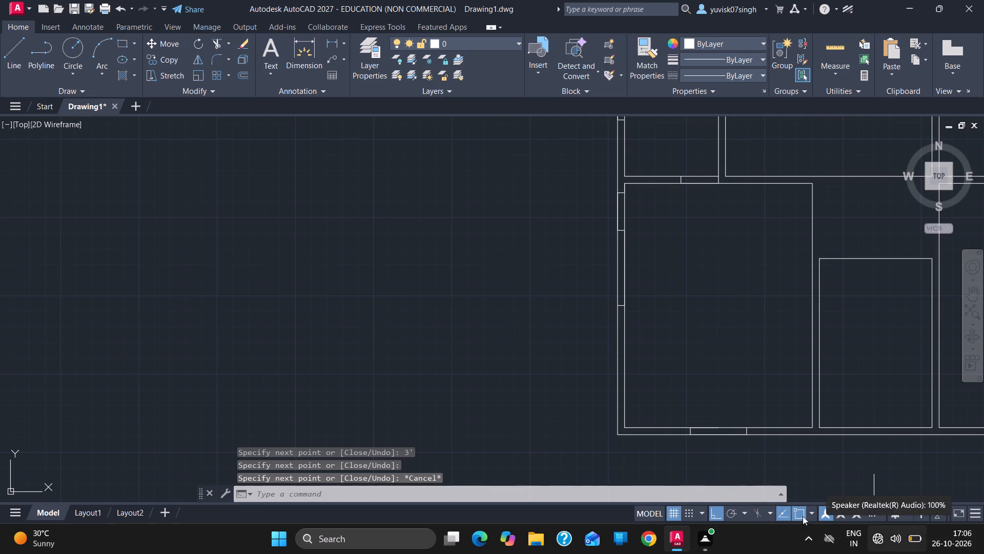
Draw a vertical line about 4'-4 1/2" from the small lower middle room's upper-left corner up to the top middle room's bottom edge.
{"action": "left_click", "coordinate": [972, 292]}
{"action": "left_click_drag", "start_coordinate": [701, 293], "coordinate": [599, 322]}
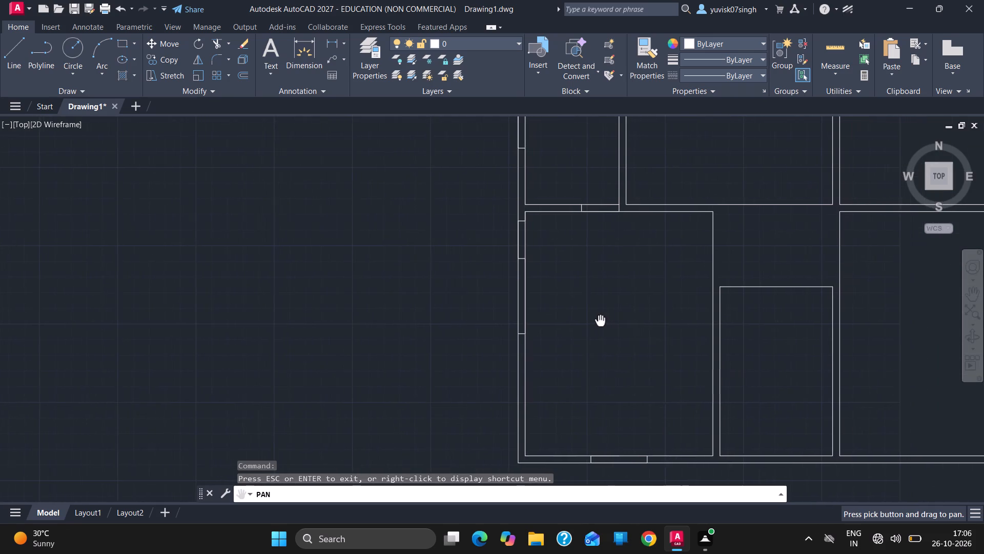
{"action": "left_click_drag", "start_coordinate": [599, 322], "coordinate": [593, 322]}
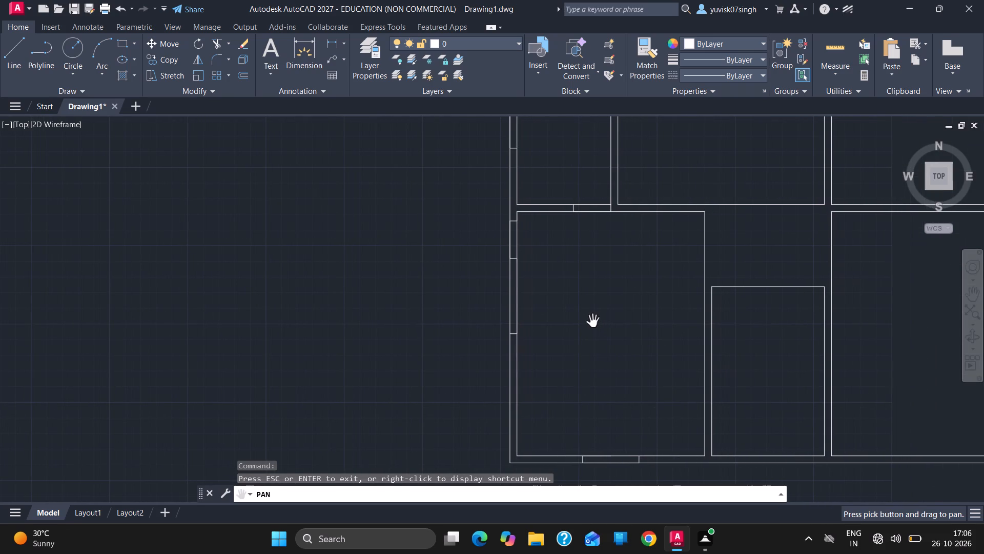
{"action": "key", "text": "Escape"}
{"action": "left_click", "coordinate": [17, 53]}
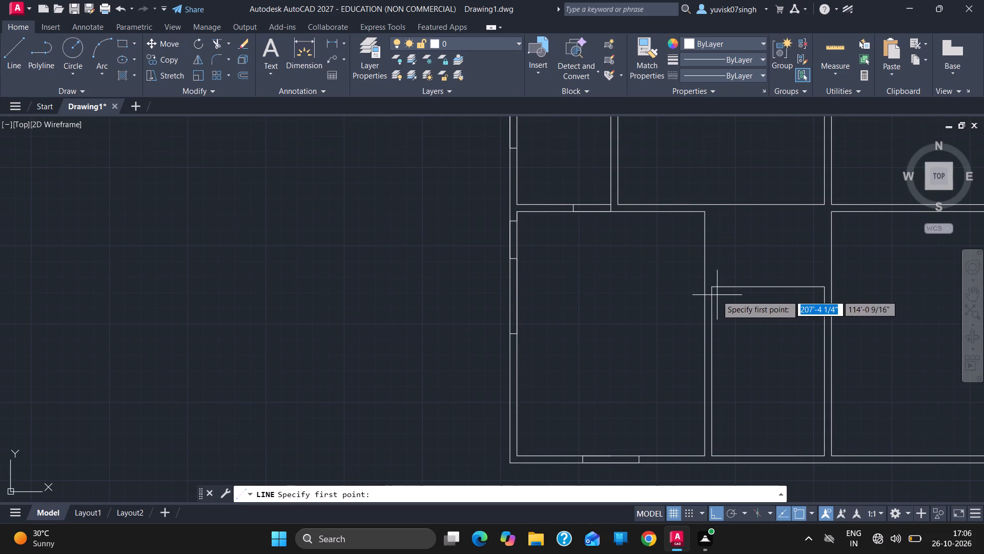
{"action": "left_click_drag", "start_coordinate": [715, 290], "coordinate": [712, 205]}
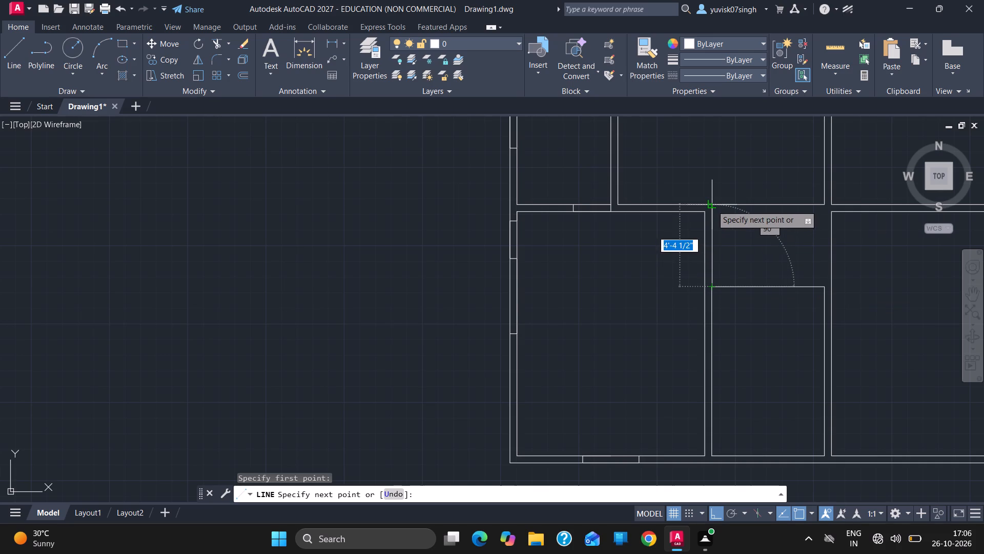
{"action": "left_click_drag", "start_coordinate": [712, 205], "coordinate": [711, 205]}
{"action": "left_click", "coordinate": [711, 205]}
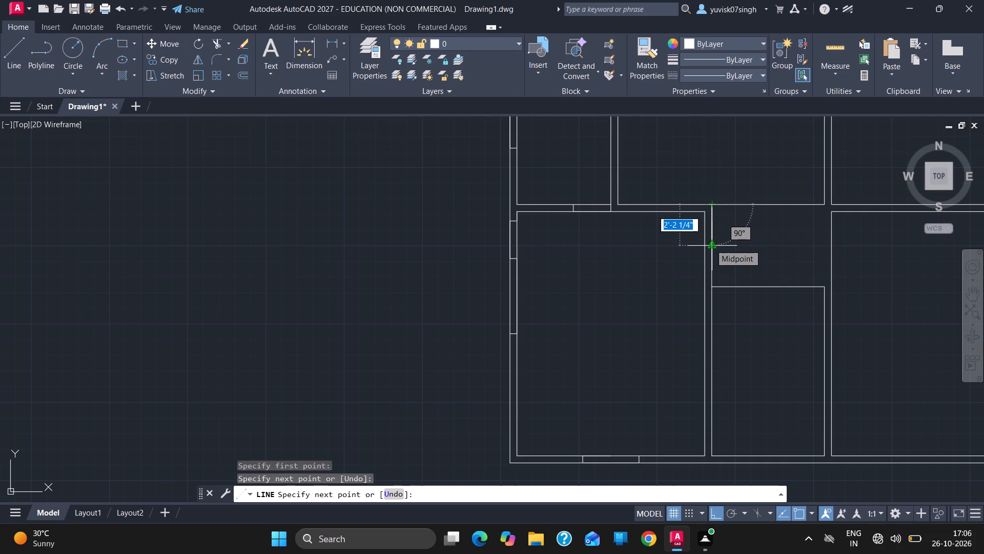
{"action": "key", "text": "Escape"}
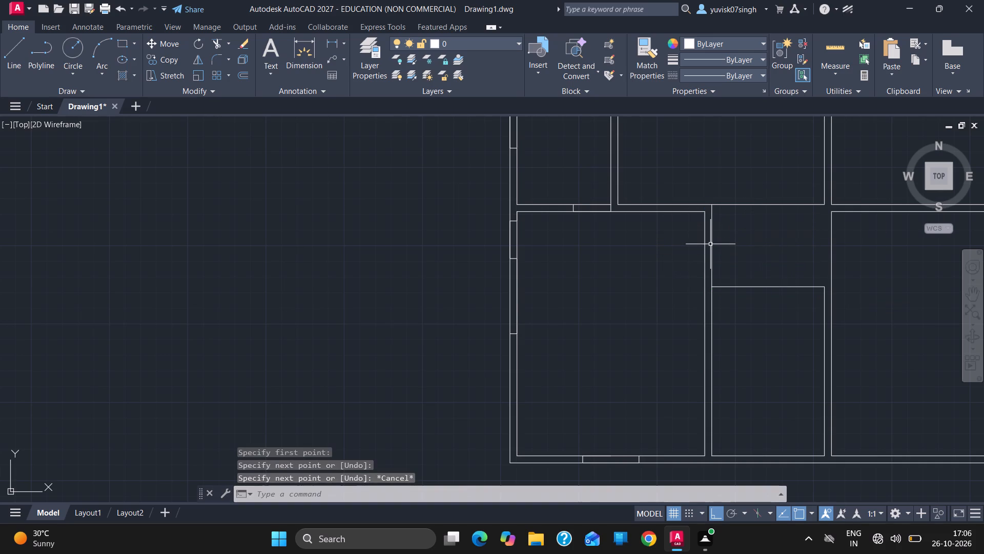
Mark the upper end of an opening in the lower-left room's right wall, 6" down from its upper-right inner corner.
{"action": "left_click", "coordinate": [11, 52]}
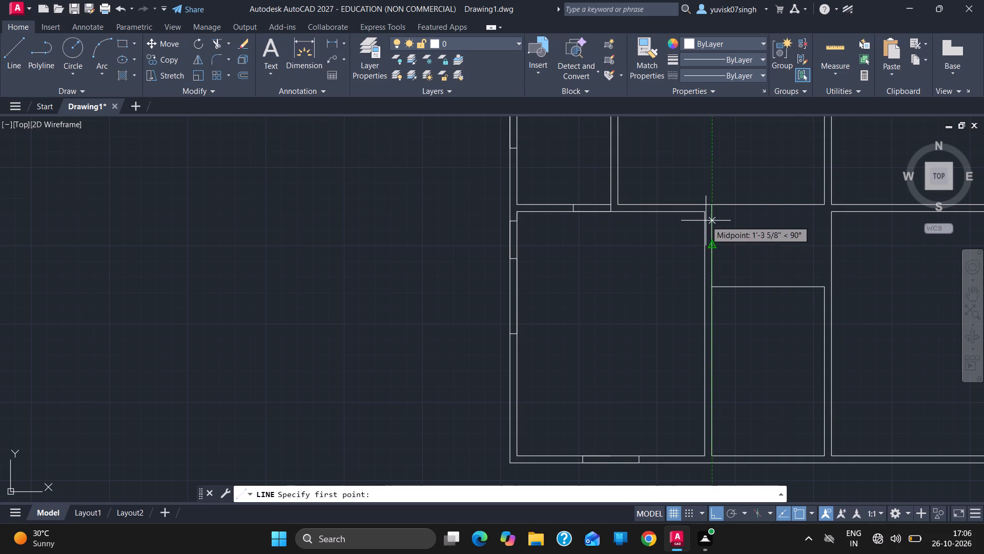
{"action": "left_click_drag", "start_coordinate": [705, 212], "coordinate": [706, 223]}
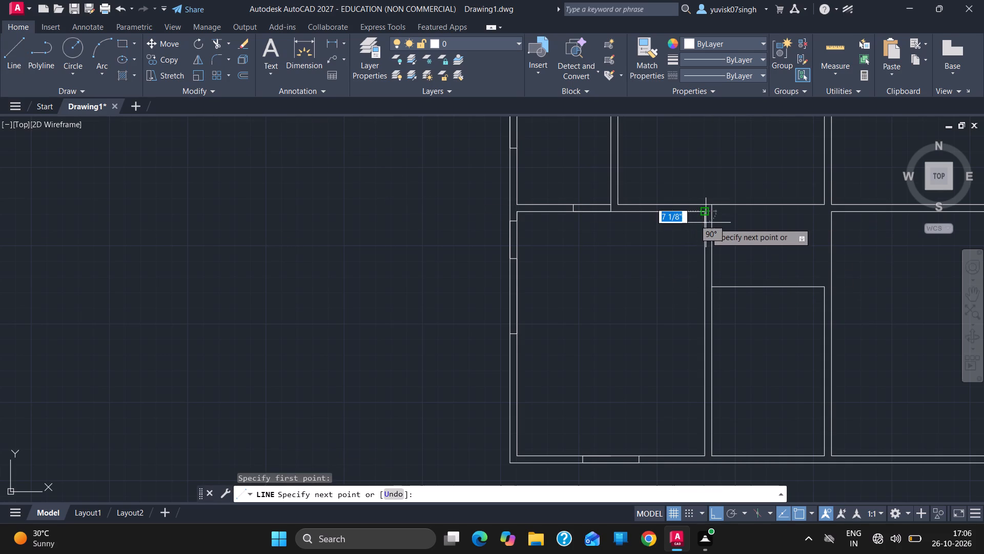
{"action": "key", "text": "6"}
{"action": "key", "text": "Return"}
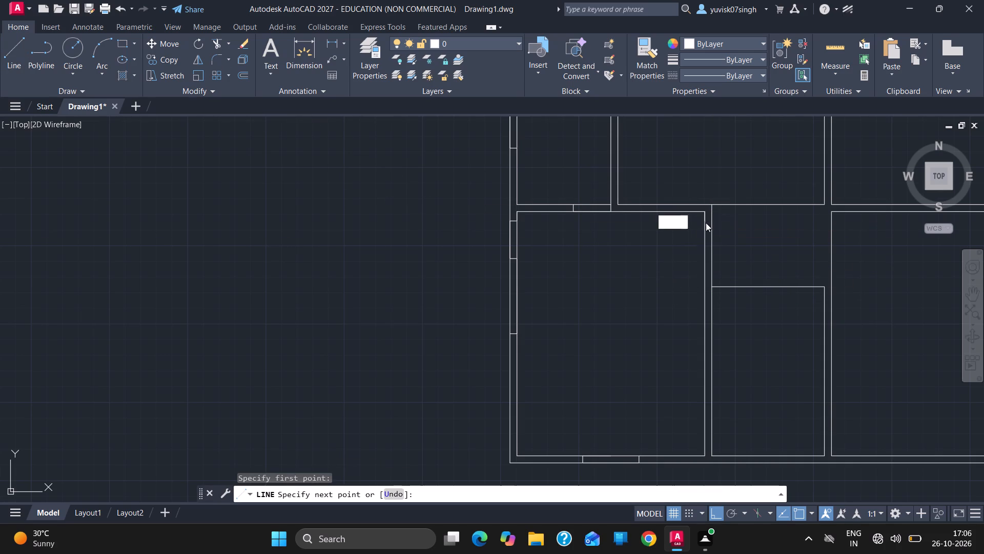
{"action": "left_click", "coordinate": [712, 222]}
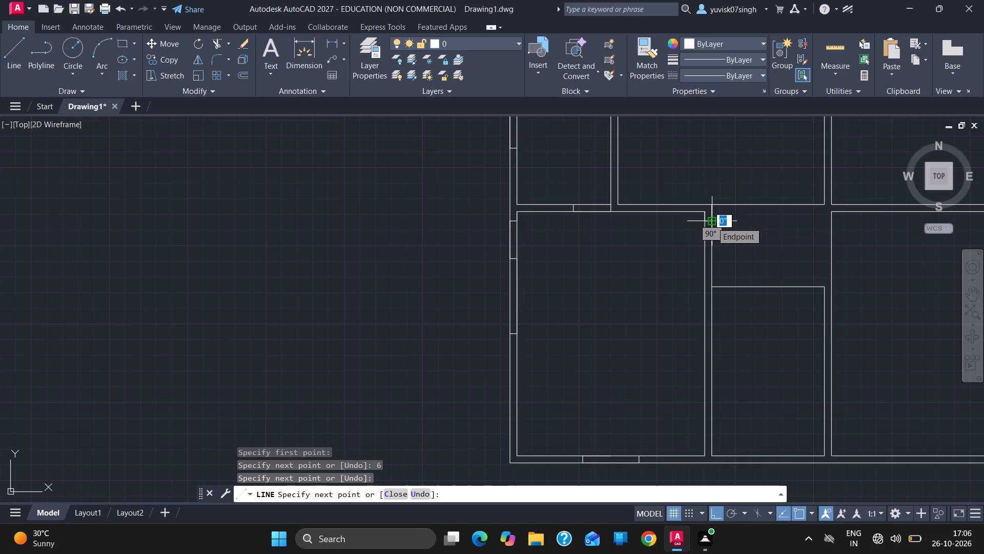
{"action": "key", "text": "Escape"}
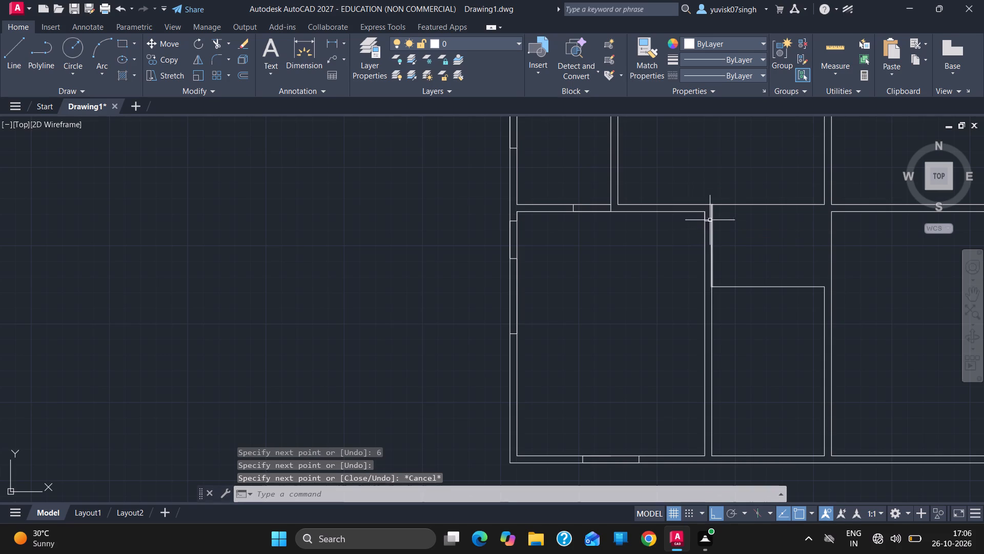
Mark the lower end of the opening in the lower-left room's right wall, 4" above the small lower middle room's upper-left corner.
{"action": "left_click", "coordinate": [14, 73]}
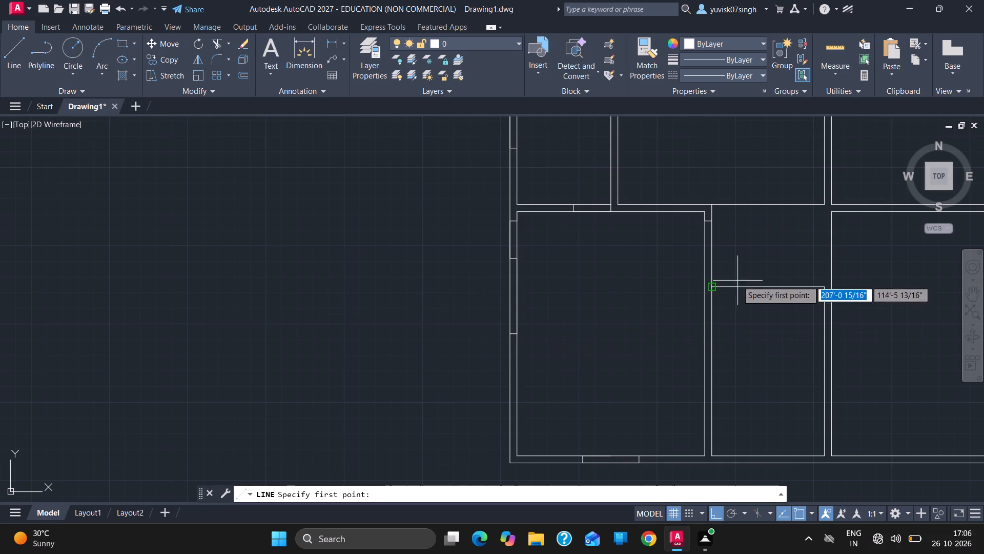
{"action": "left_click_drag", "start_coordinate": [709, 286], "coordinate": [710, 281]}
{"action": "key", "text": "4"}
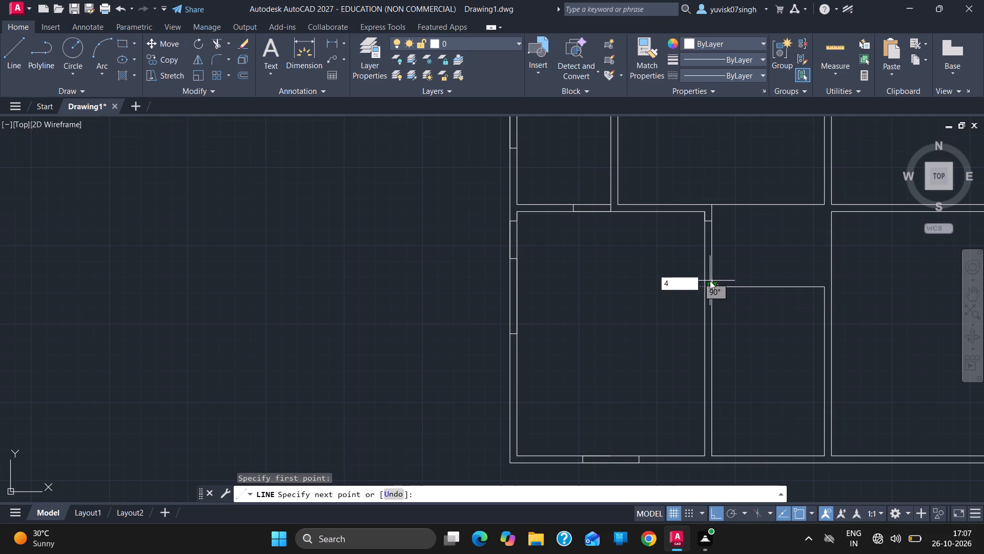
{"action": "key", "text": "Return"}
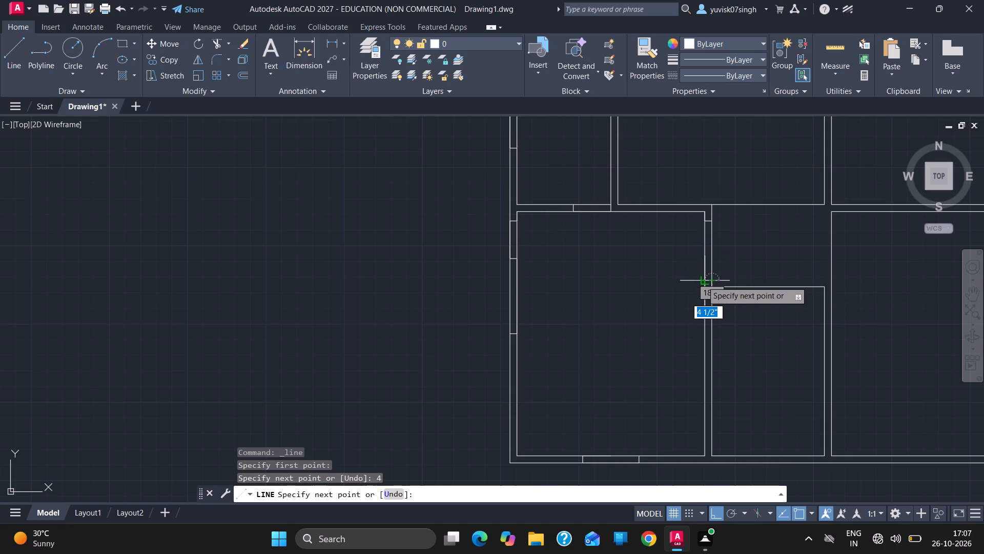
{"action": "left_click", "coordinate": [702, 281]}
{"action": "key", "text": "Escape"}
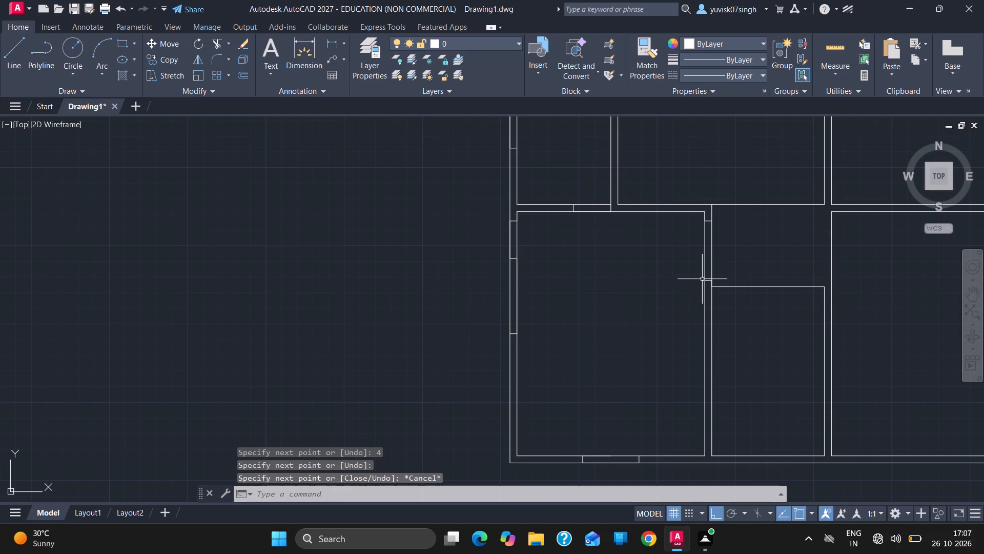
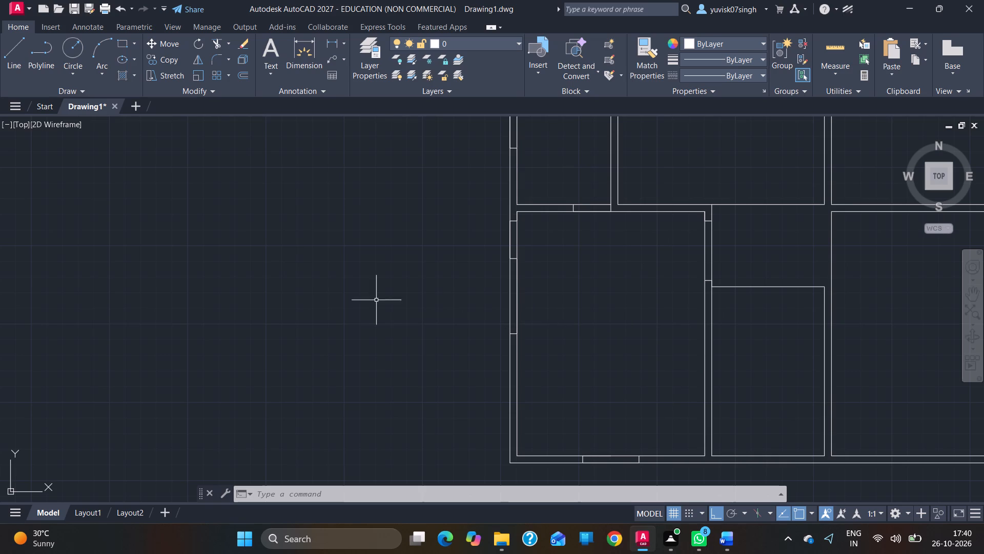
Draw a 3' wide window in the bottom wall of the small middle room, starting 1'6" left of the wall's midpoint.
{"action": "left_click", "coordinate": [21, 58]}
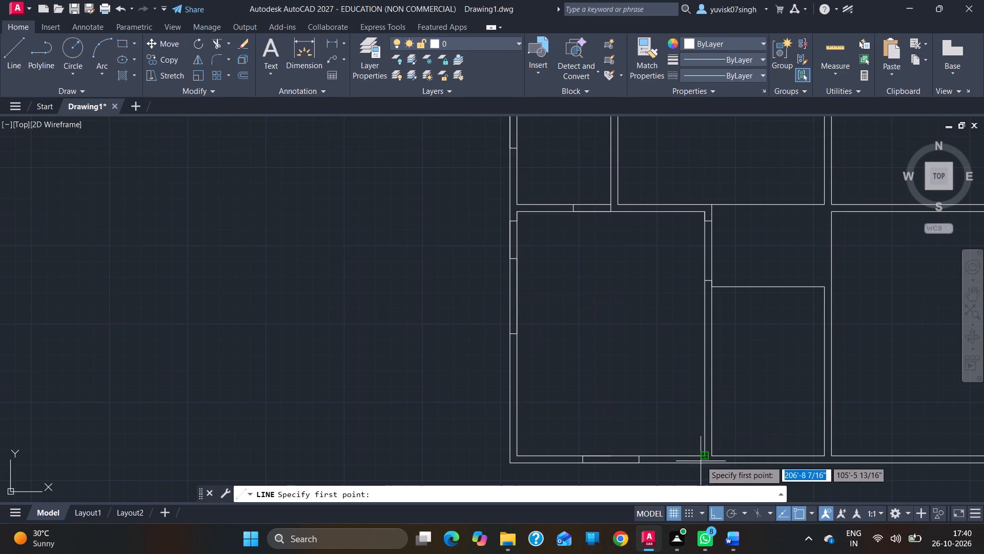
{"action": "left_click", "coordinate": [767, 456]}
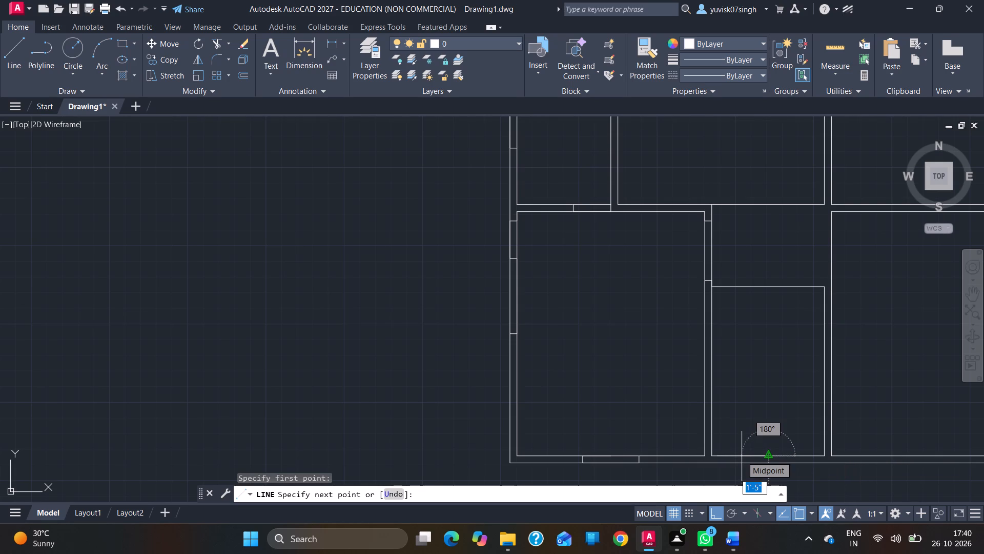
{"action": "key", "text": "1"}
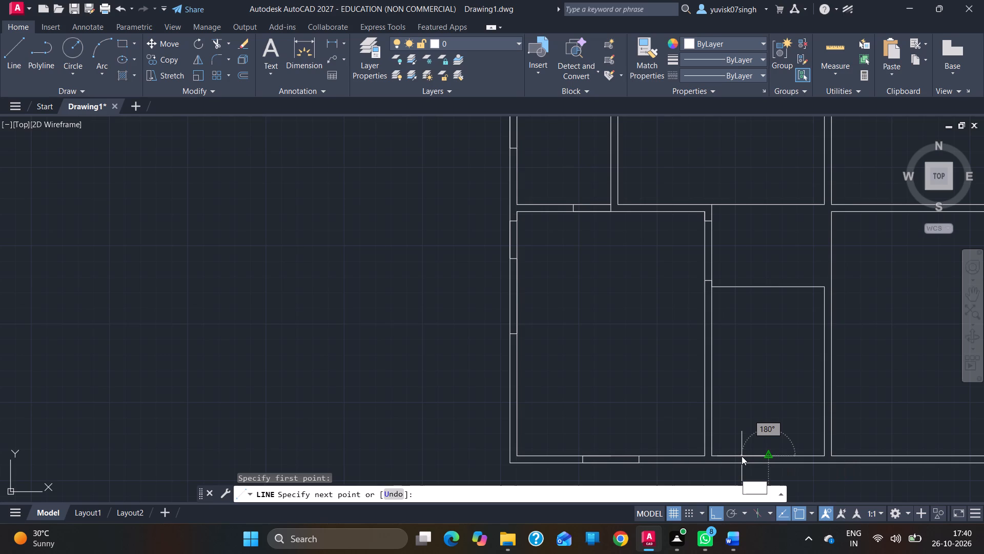
{"action": "type", "text": "'6"}
{"action": "key", "text": "Return"}
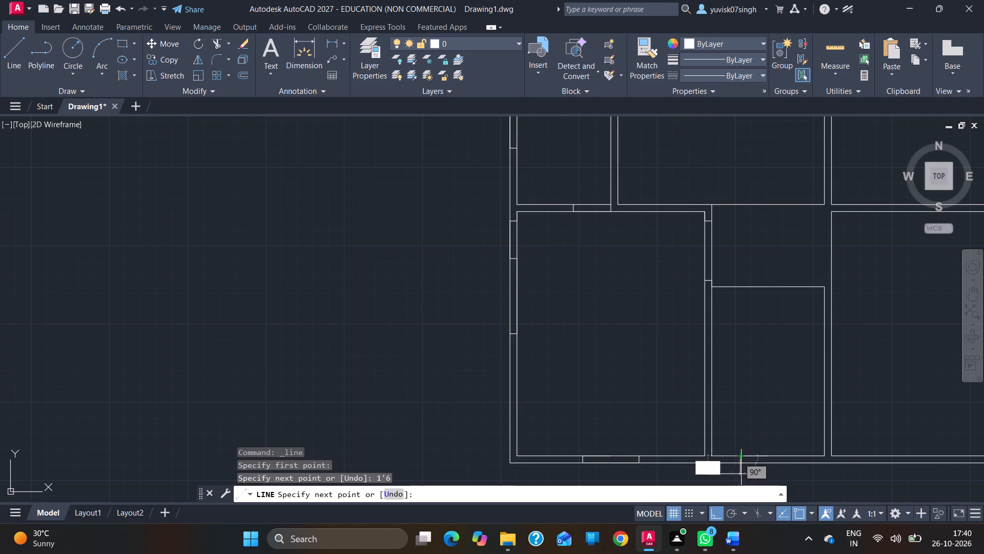
{"action": "left_click", "coordinate": [742, 465]}
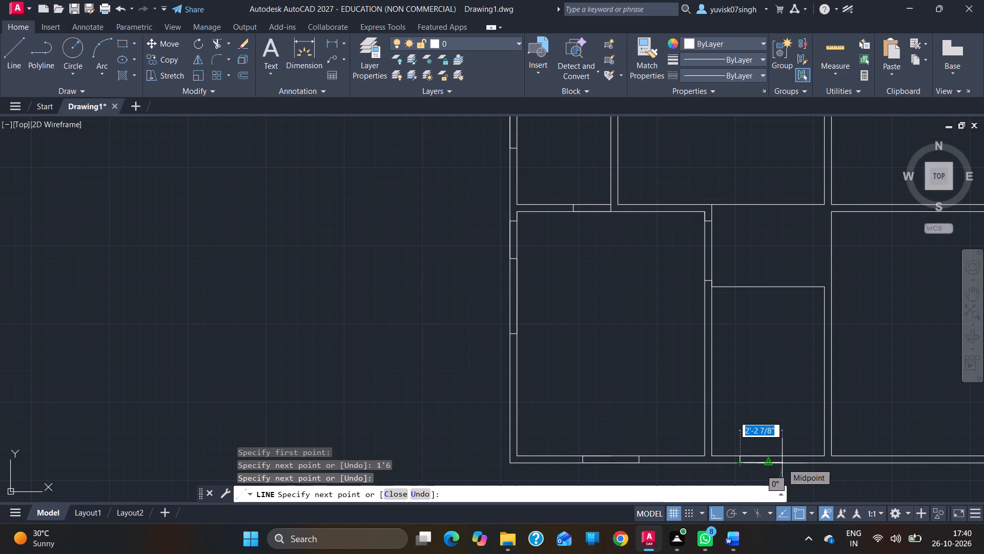
{"action": "key", "text": "F3"}
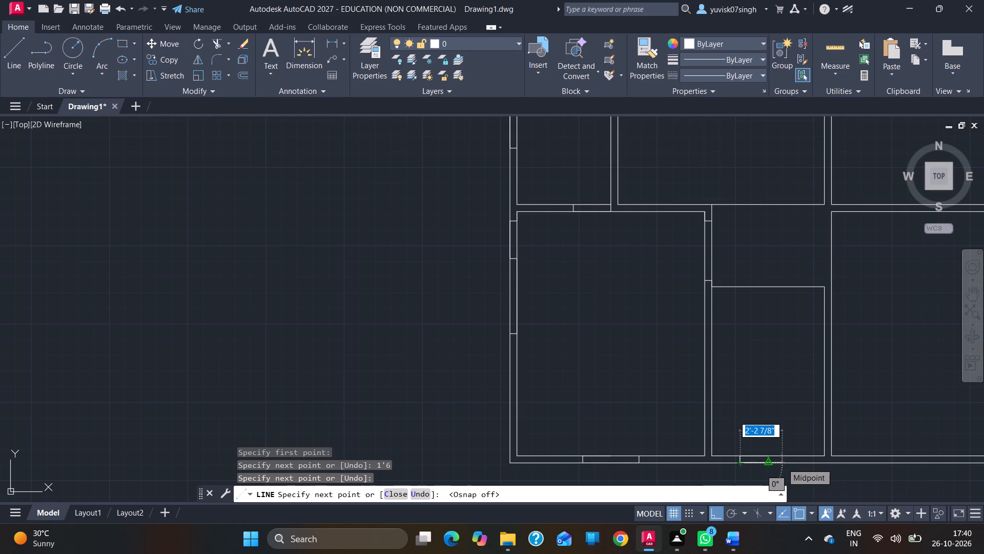
{"action": "key", "text": "BackSpace"}
{"action": "key", "text": "3"}
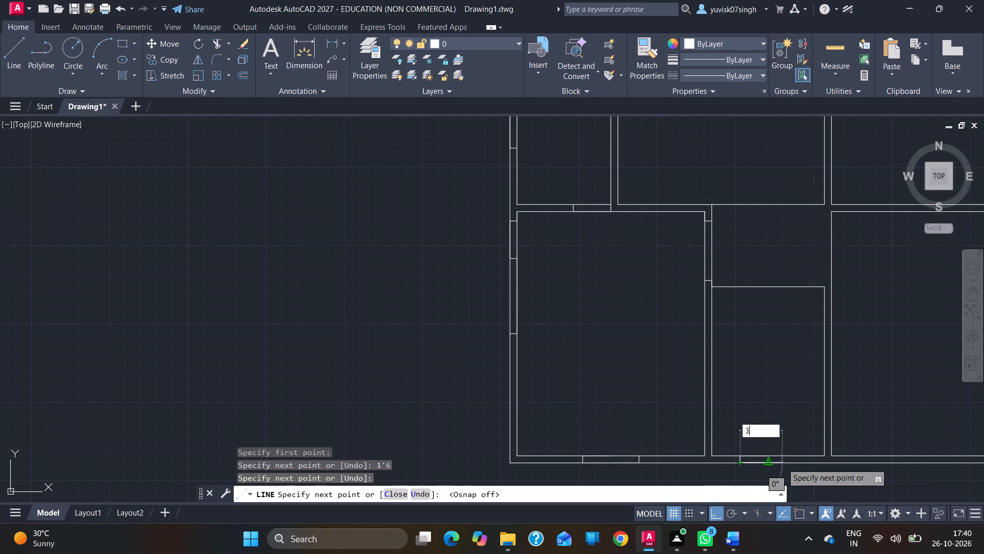
{"action": "key", "text": "apostrophe"}
{"action": "key", "text": "Return"}
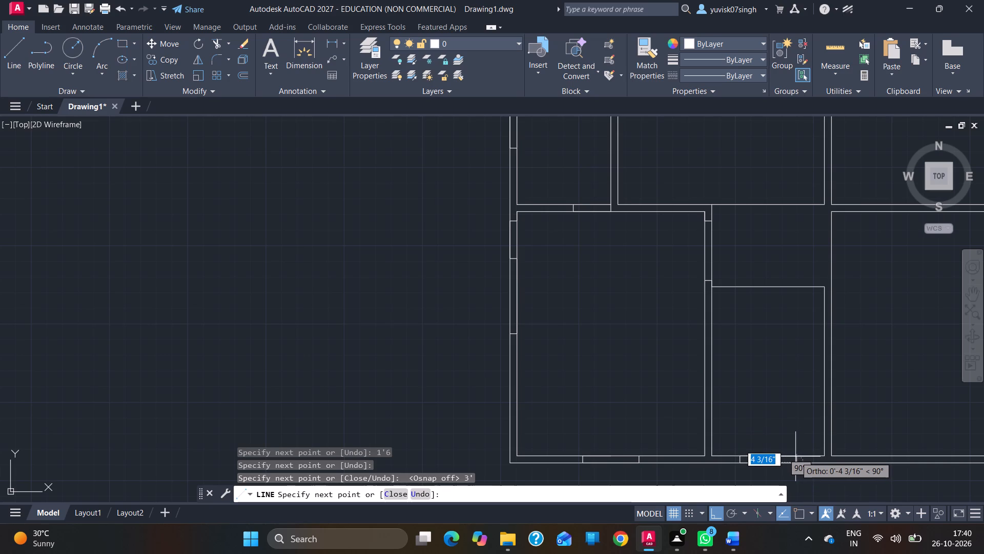
{"action": "key", "text": "F3"}
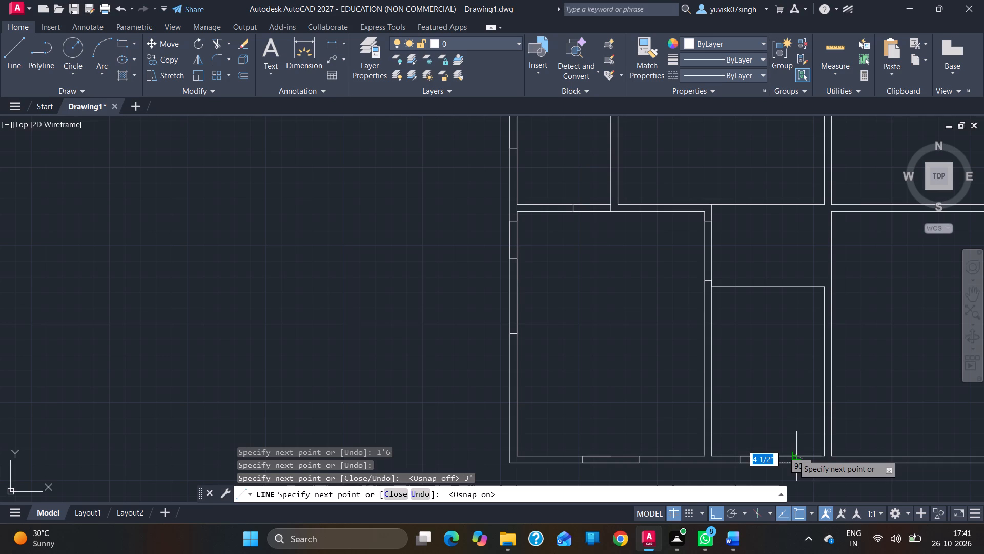
{"action": "left_click", "coordinate": [793, 454]}
{"action": "key", "text": "Escape"}
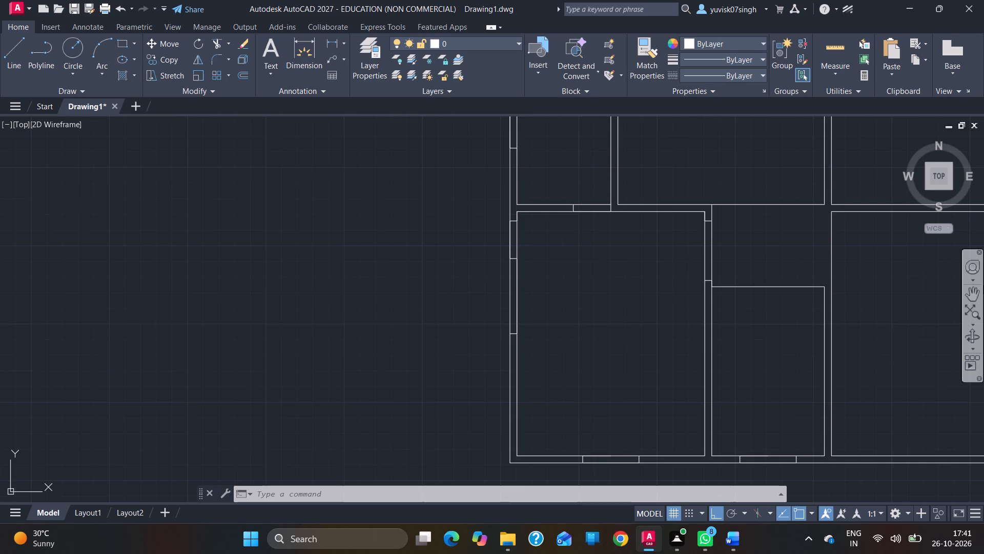
Draw a 4' wide window in the bottom wall of the lower-right room, offset 2' plus 6" from its lower-left inner corner.
{"action": "left_click", "coordinate": [970, 287]}
{"action": "left_click_drag", "start_coordinate": [782, 333], "coordinate": [509, 312]}
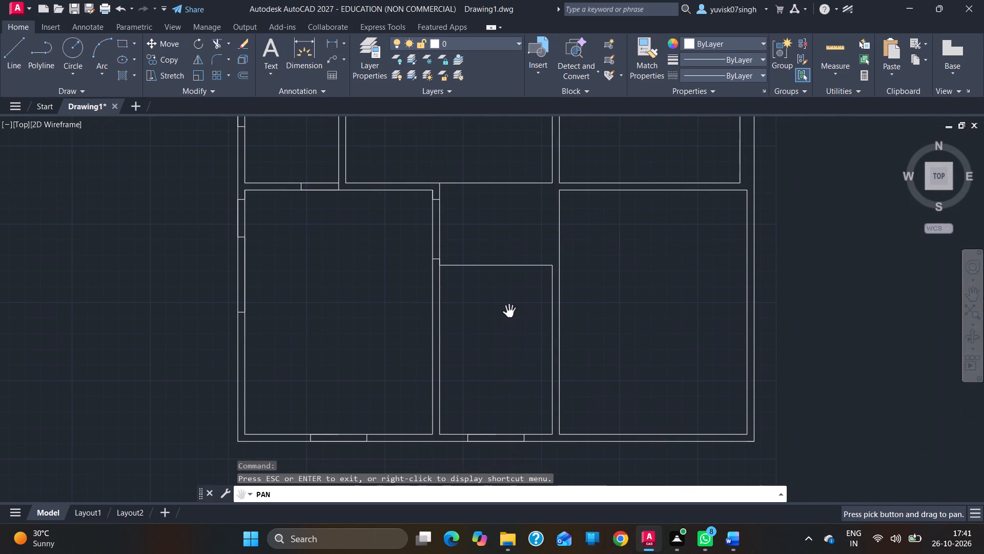
{"action": "key", "text": "Escape"}
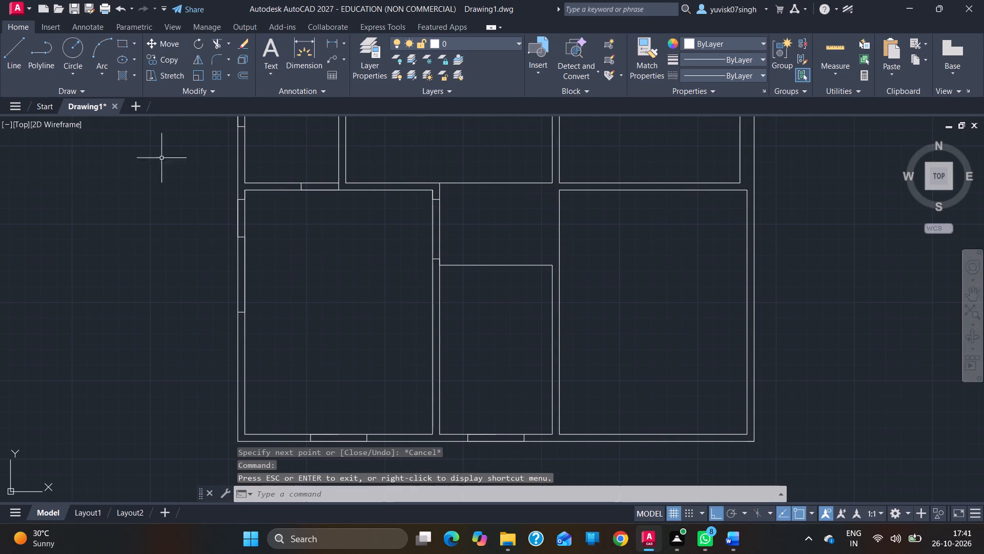
{"action": "left_click", "coordinate": [23, 65]}
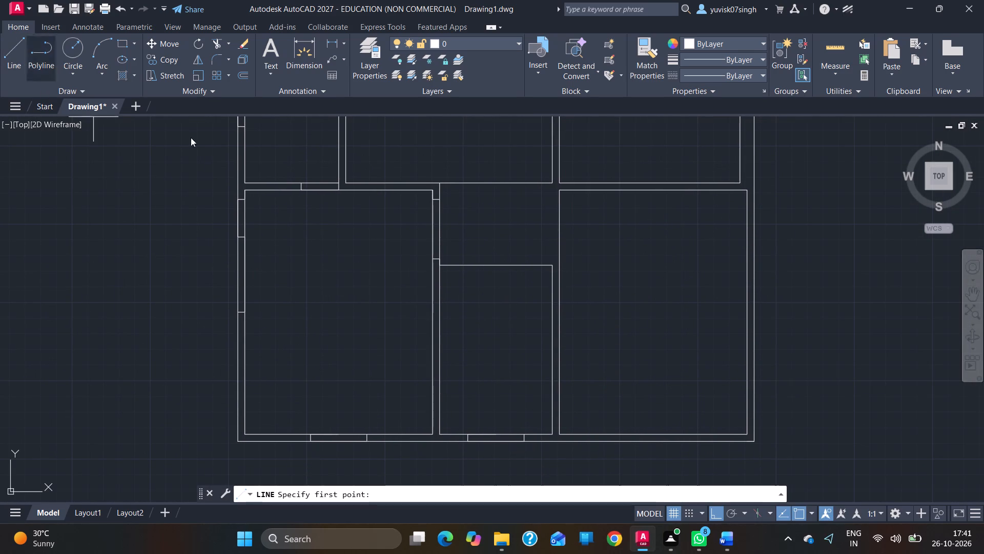
{"action": "left_click", "coordinate": [559, 436]}
{"action": "left_click", "coordinate": [560, 444]}
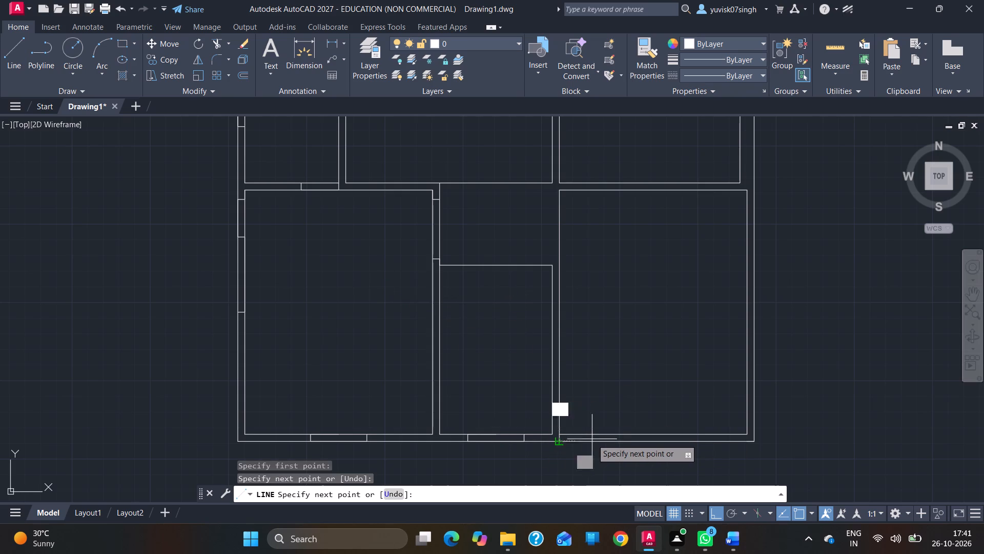
{"action": "type", "text": "2'"}
{"action": "key", "text": "Return"}
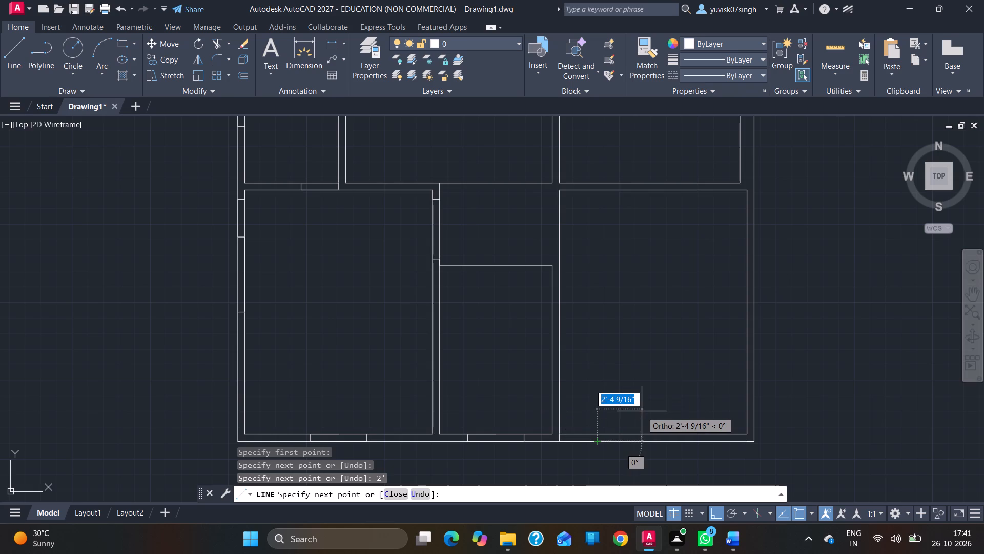
{"action": "key", "text": "6"}
{"action": "key", "text": "Return"}
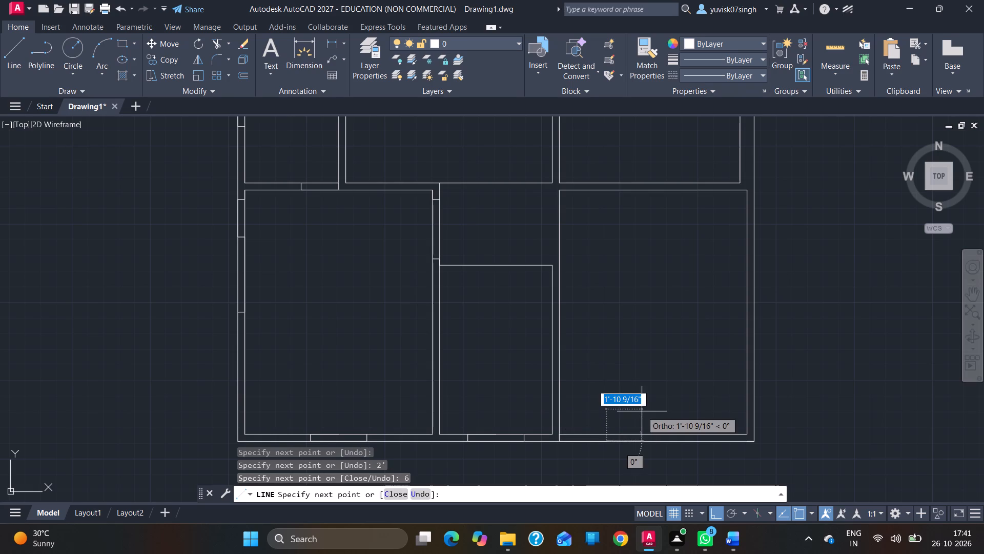
{"action": "left_click", "coordinate": [608, 433]}
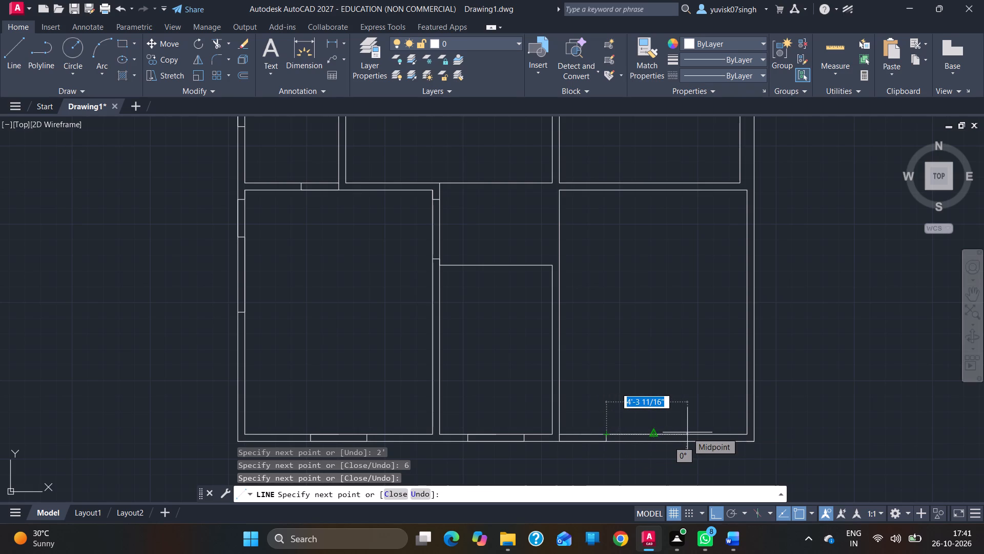
{"action": "type", "text": "4'"}
{"action": "key", "text": "Return"}
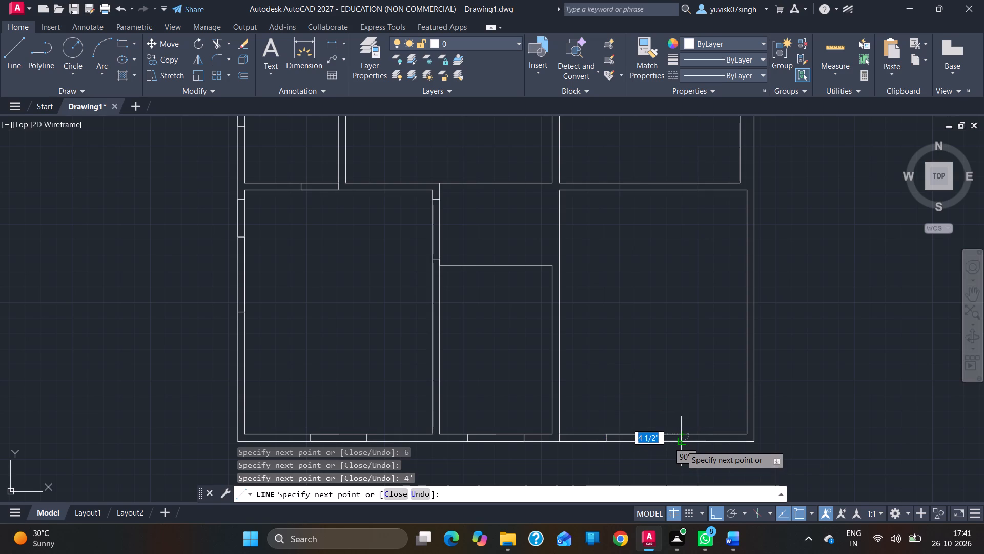
{"action": "left_click", "coordinate": [681, 445]}
{"action": "key", "text": "Escape"}
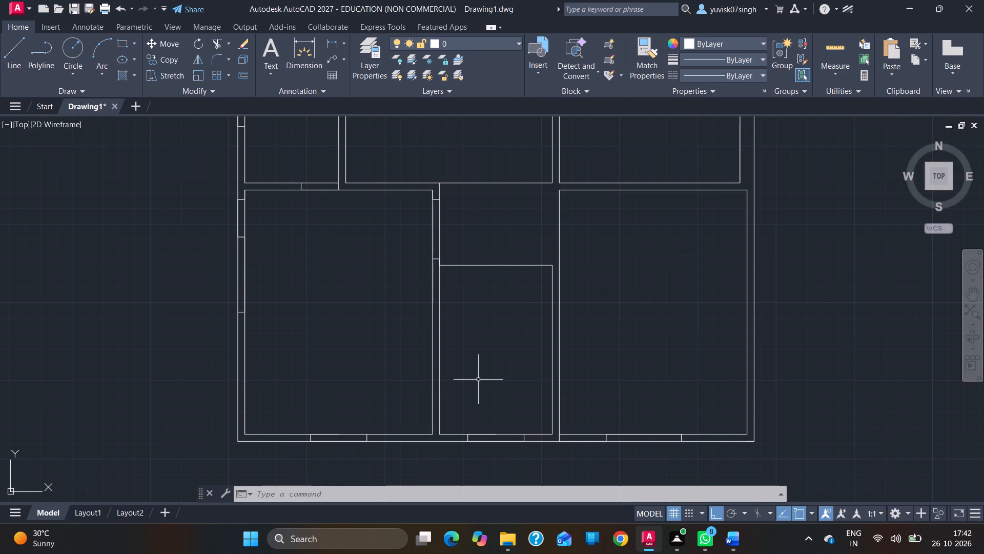
Draw the small middle room's upper wall line 4.5" above its existing top line, spanning between the two side walls.
{"action": "left_click", "coordinate": [13, 65]}
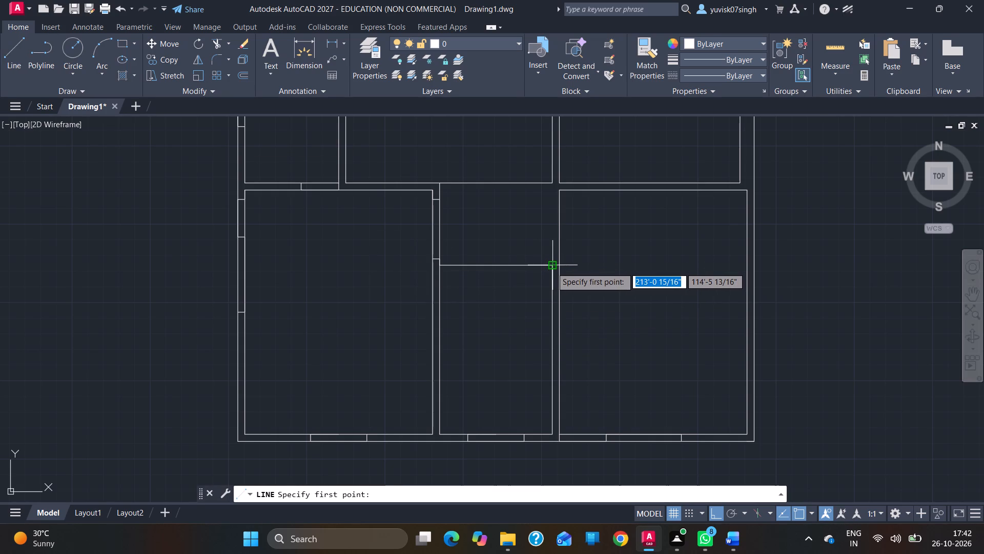
{"action": "left_click", "coordinate": [551, 267]}
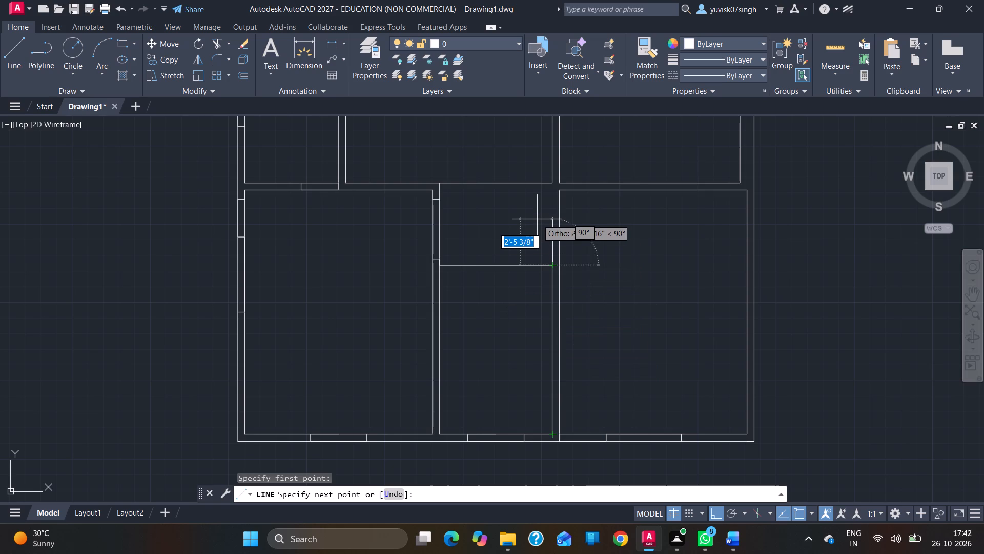
{"action": "key", "text": "4"}
{"action": "key", "text": "apostrophe"}
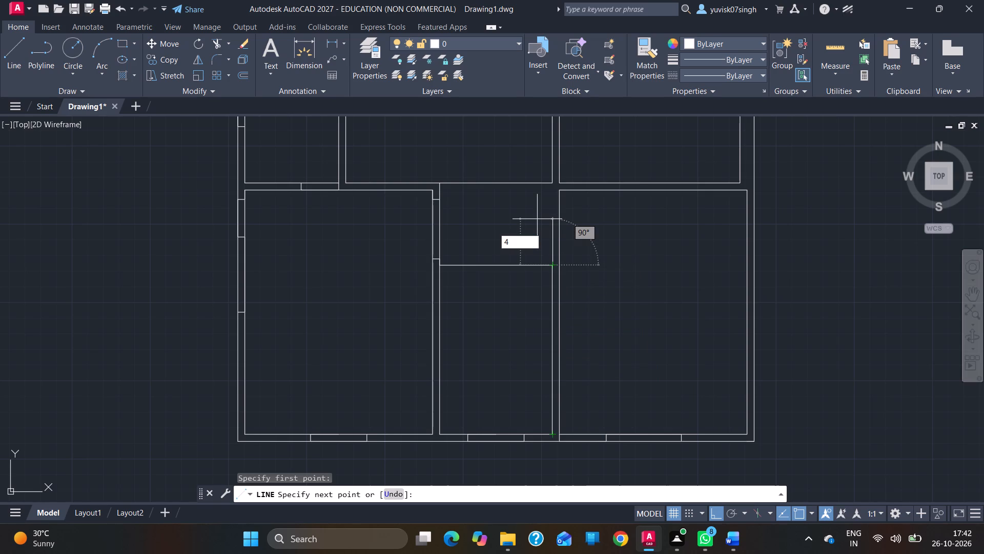
{"action": "key", "text": "5"}
{"action": "key", "text": "BackSpace"}
{"action": "key", "text": "BackSpace"}
{"action": "key", "text": "period"}
{"action": "key", "text": "5"}
{"action": "key", "text": "Return"}
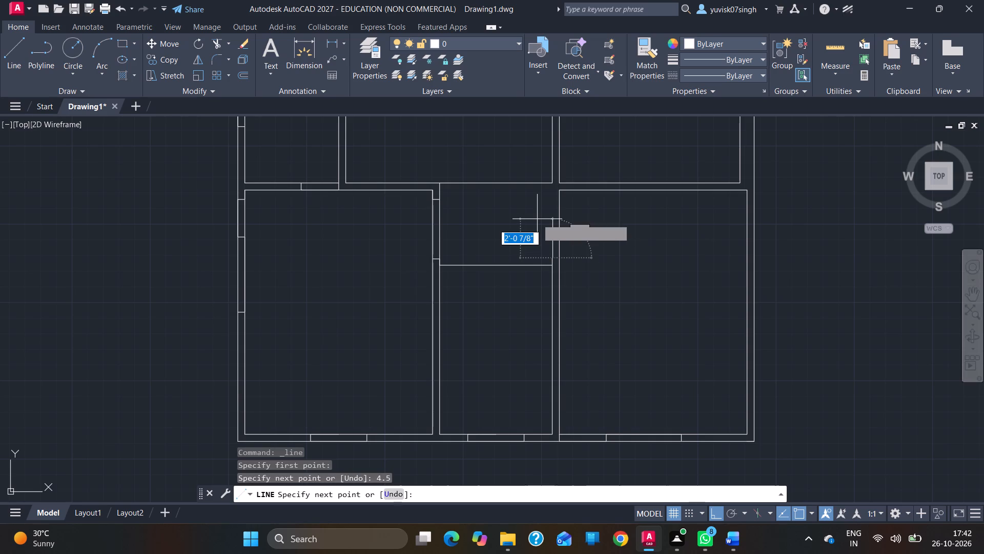
{"action": "left_click", "coordinate": [556, 259]}
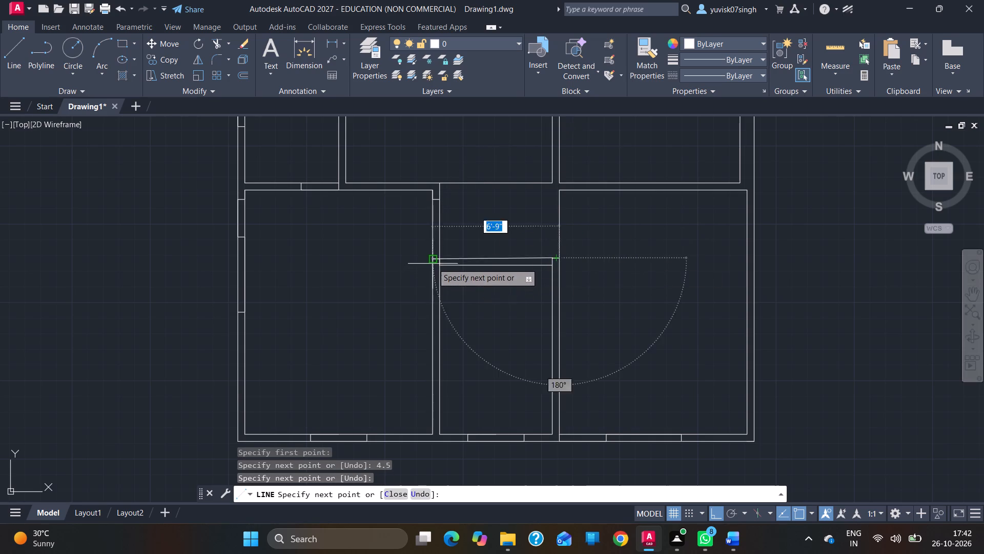
{"action": "left_click", "coordinate": [441, 255]}
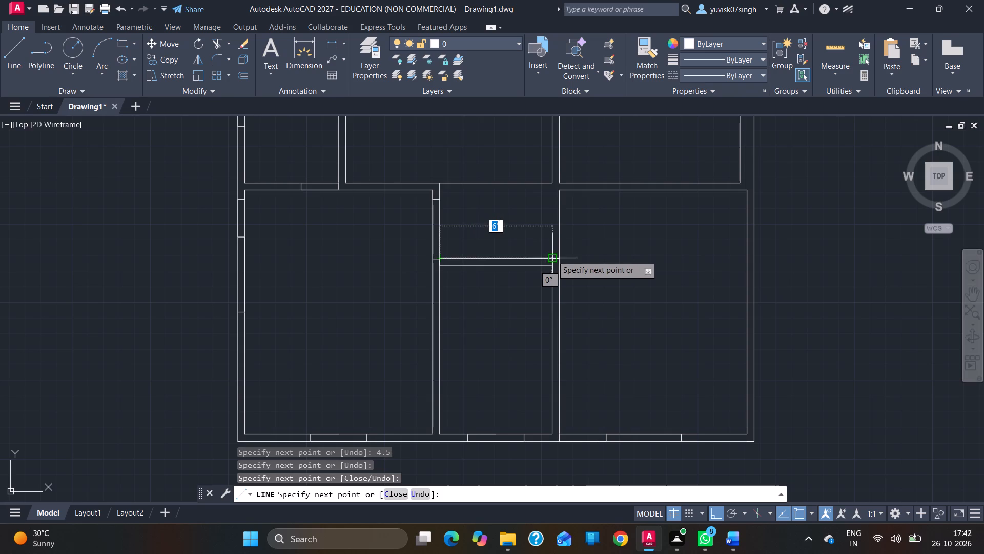
Extend the line chain to form a 4.5" high jamb above the small room's upper wall, across the lower-right room's left wall.
{"action": "left_click_drag", "start_coordinate": [552, 255], "coordinate": [552, 241]}
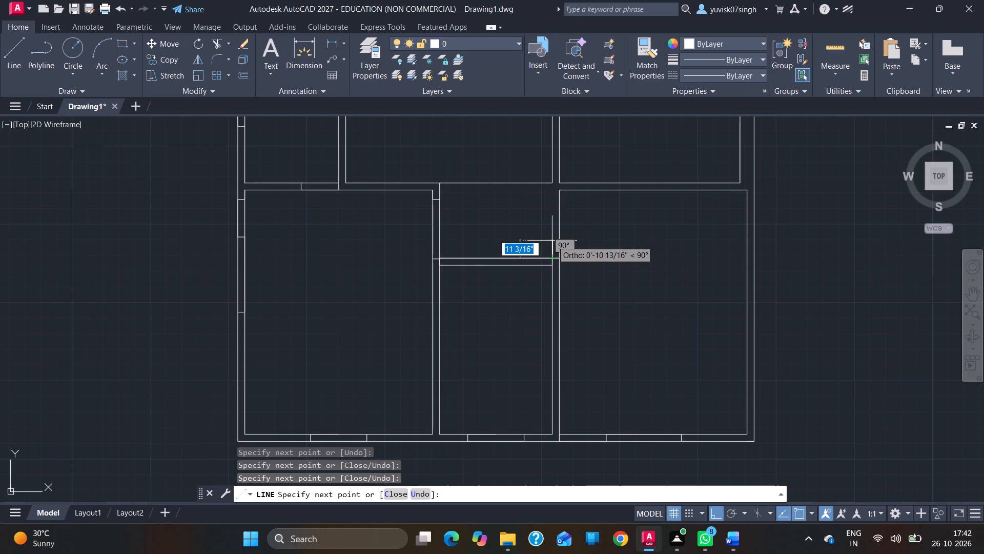
{"action": "key", "text": "4"}
{"action": "type", "text": ".5"}
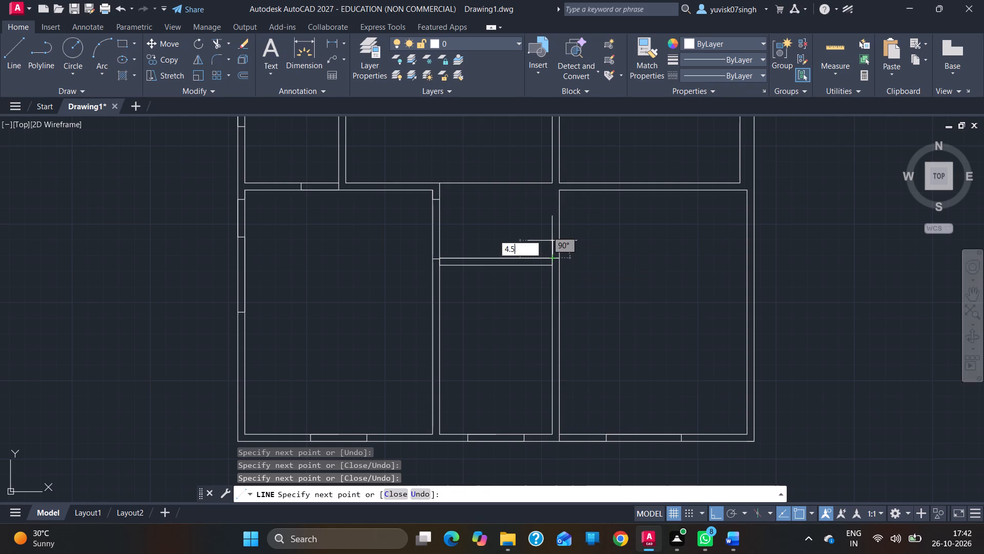
{"action": "key", "text": "Return"}
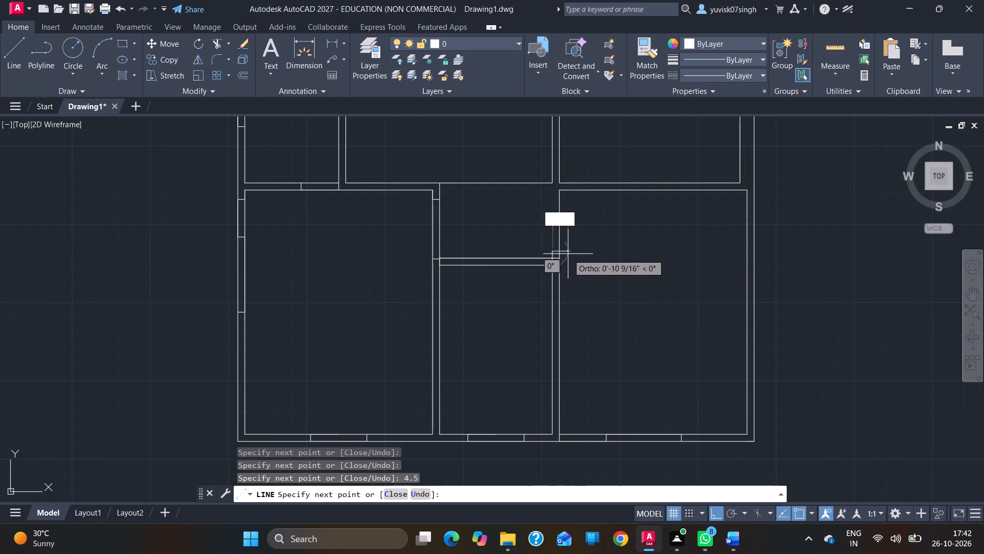
{"action": "left_click", "coordinate": [560, 249]}
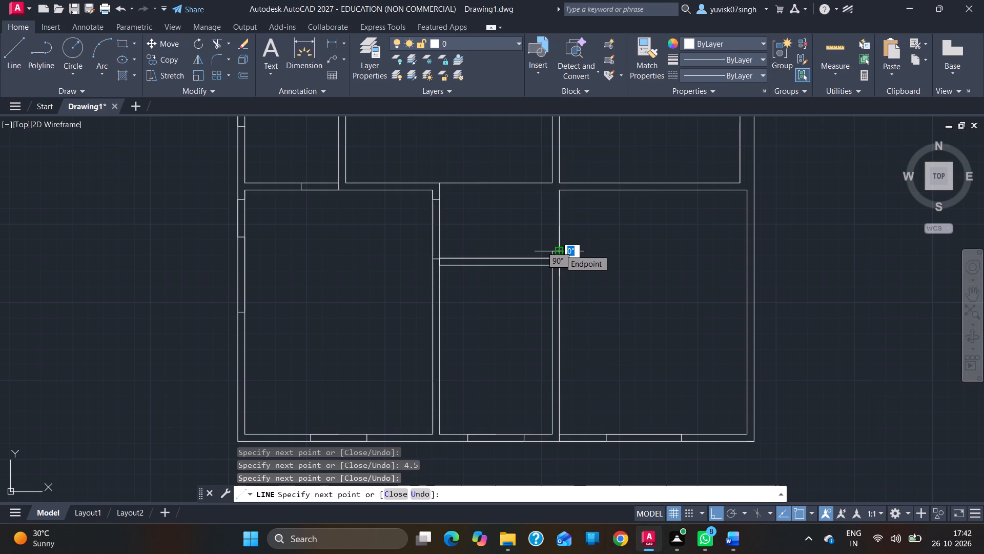
Draw the opposite jamb 9" below the lower-right room's upper-left corner, 4.5" wide, and join it up to the wall above.
{"action": "left_click", "coordinate": [562, 191]}
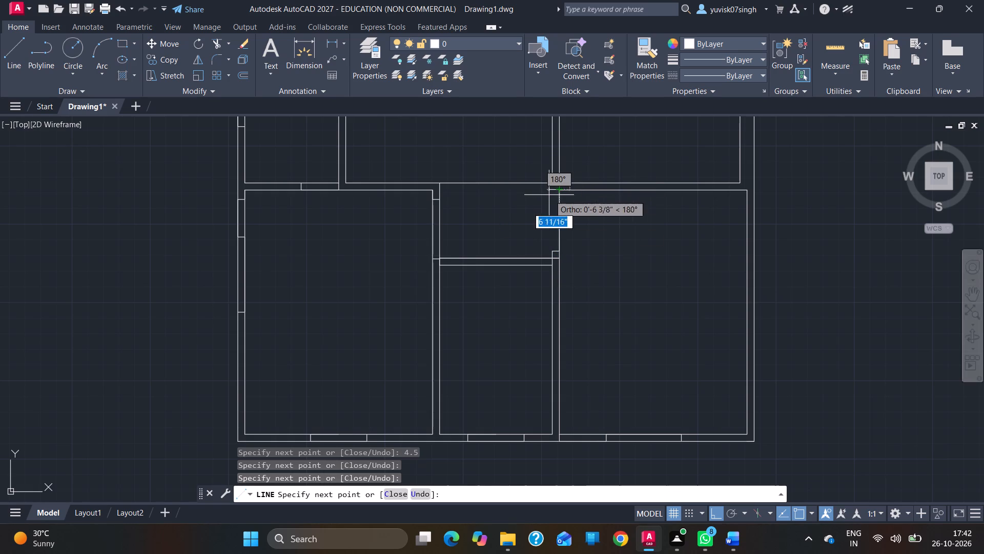
{"action": "key", "text": "4"}
{"action": "type", "text": ".5"}
{"action": "key", "text": "Return"}
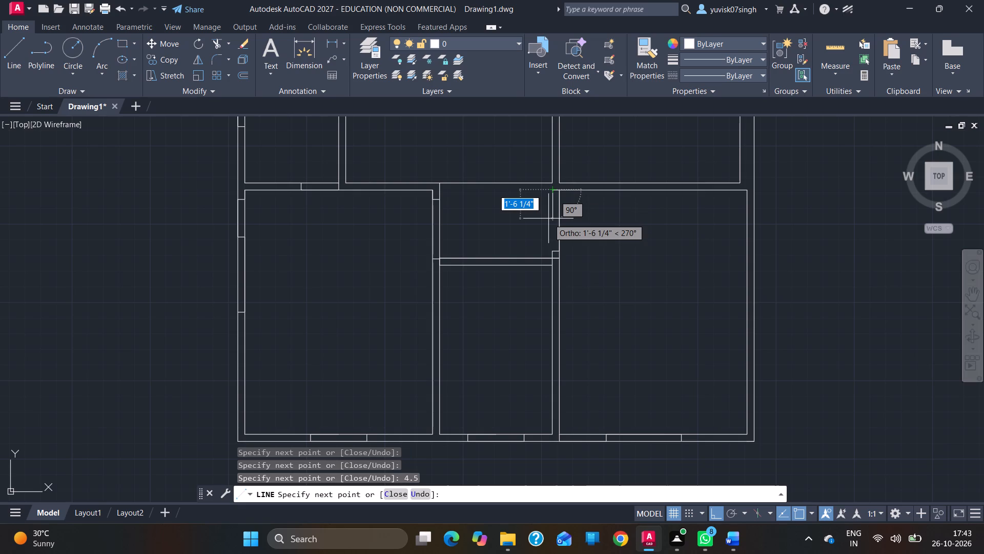
{"action": "key", "text": "9"}
{"action": "key", "text": "Return"}
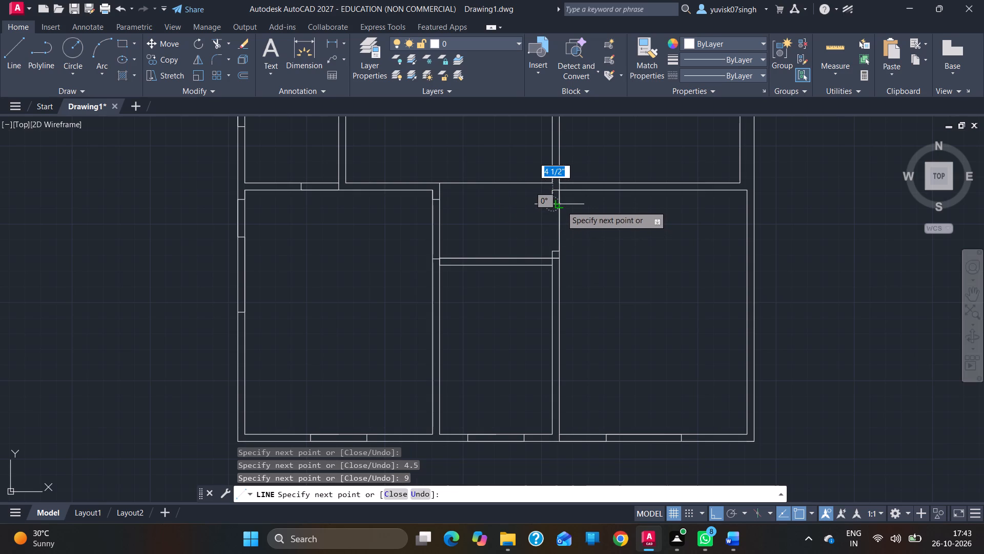
{"action": "left_click", "coordinate": [561, 206]}
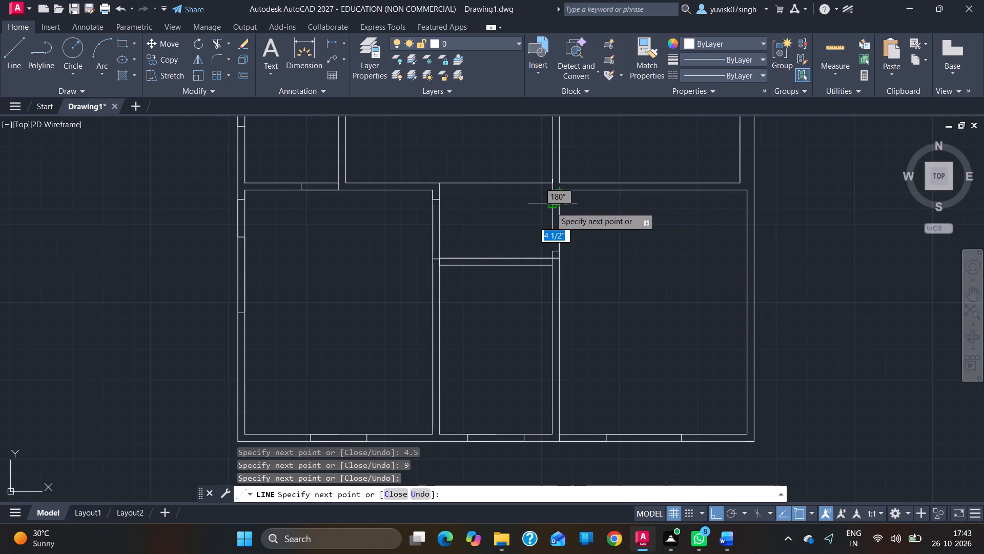
{"action": "left_click_drag", "start_coordinate": [551, 207], "coordinate": [548, 181]}
{"action": "left_click", "coordinate": [548, 181]}
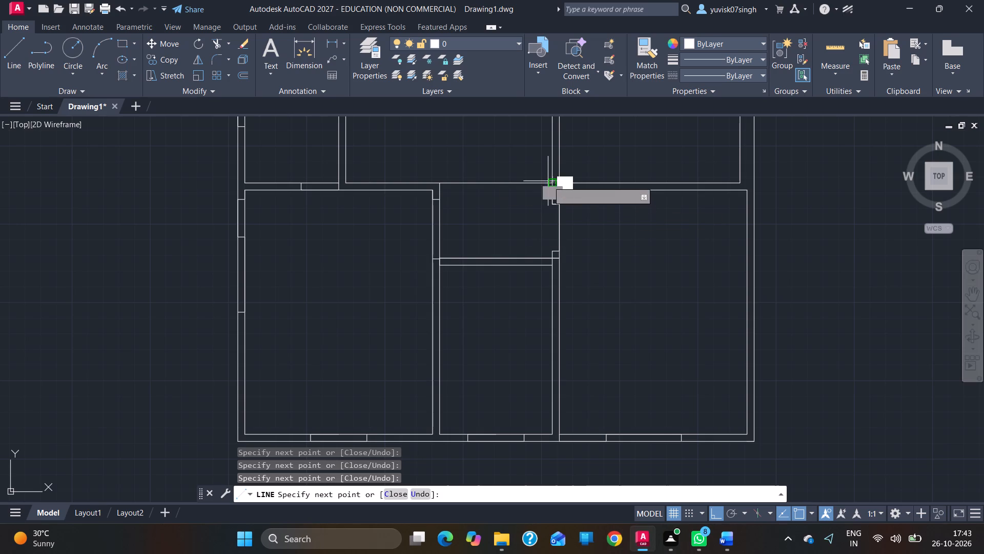
{"action": "left_click", "coordinate": [560, 181]}
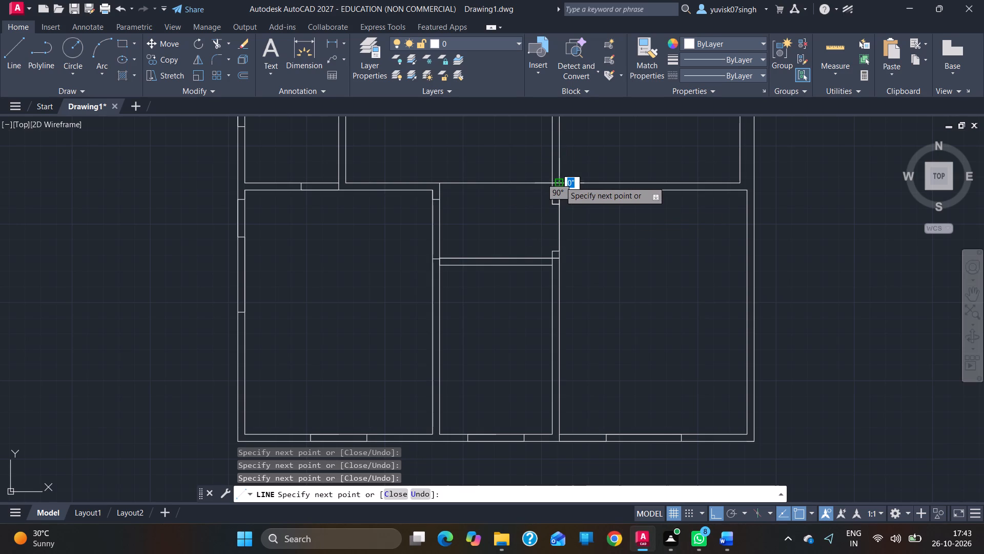
{"action": "key", "text": "Escape"}
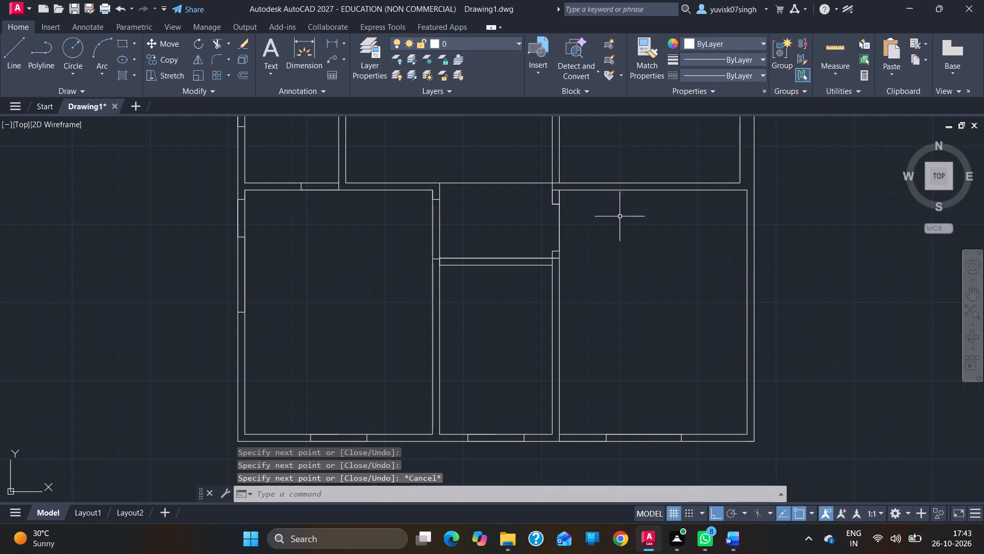
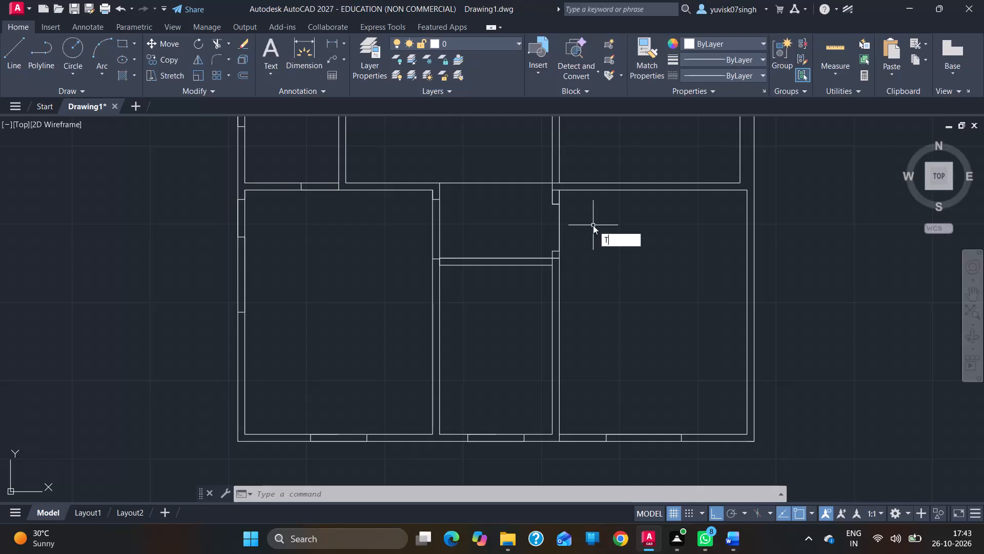
Trim the leftover wall line pieces at the upper door jamb beside the lower-right room's upper-left corner.
{"action": "key", "text": "Return"}
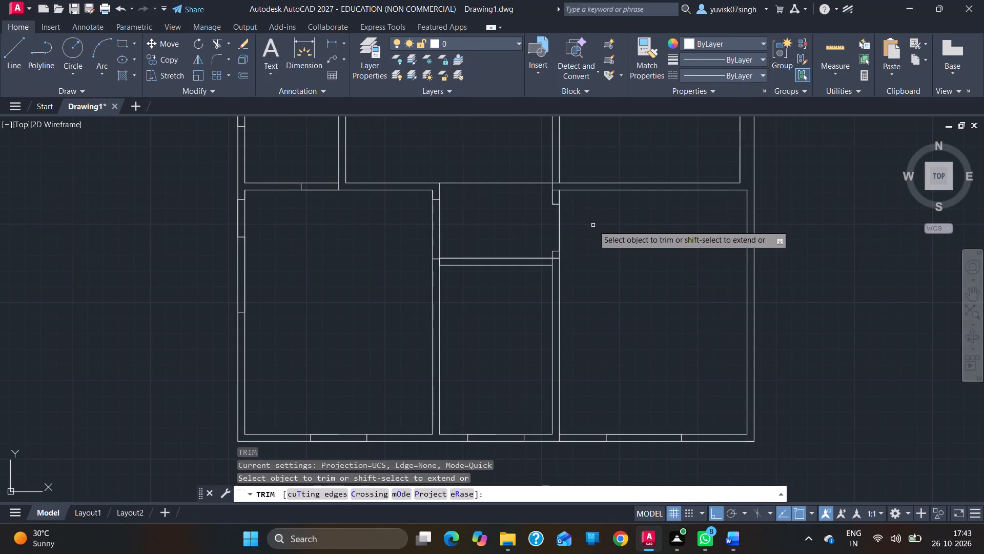
{"action": "left_click", "coordinate": [555, 190]}
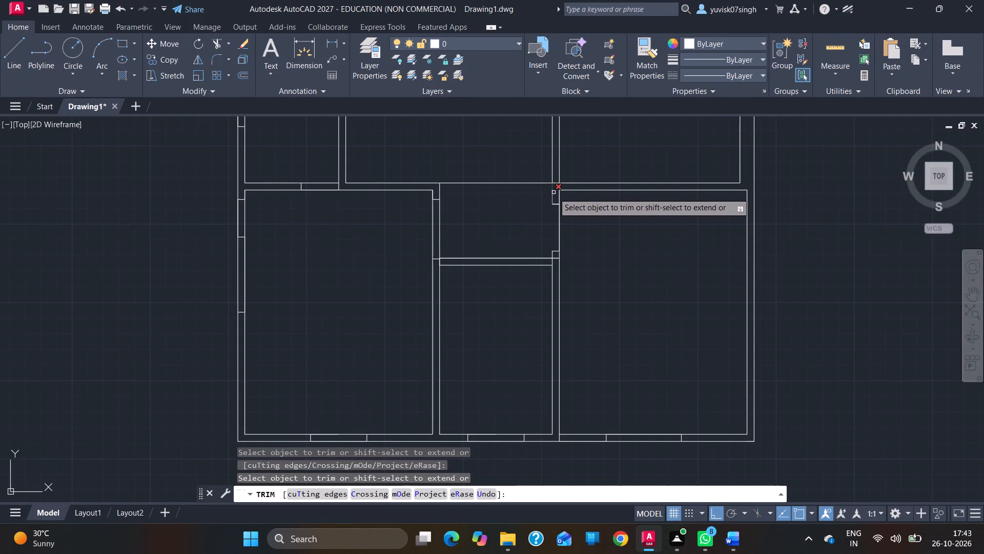
{"action": "left_click", "coordinate": [553, 197]}
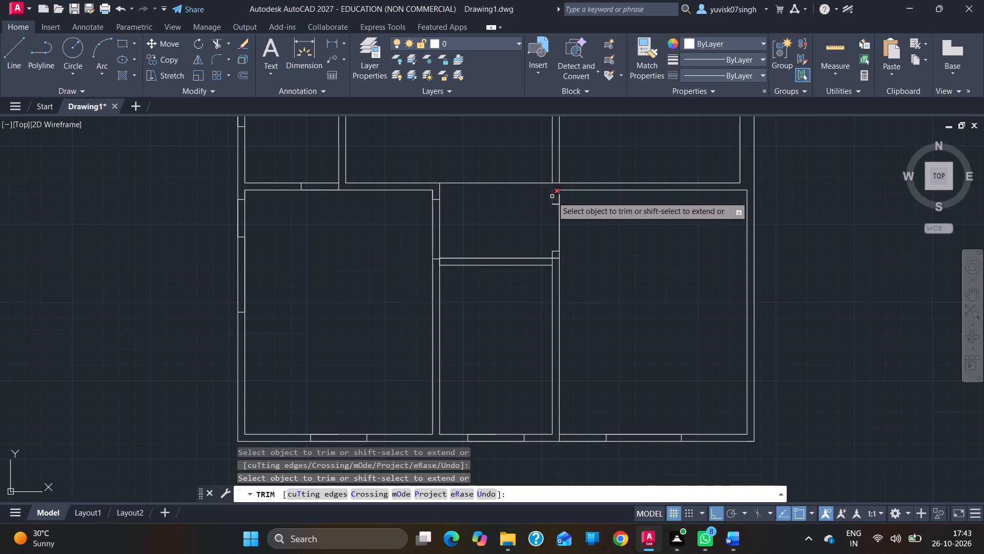
{"action": "left_click", "coordinate": [551, 196]}
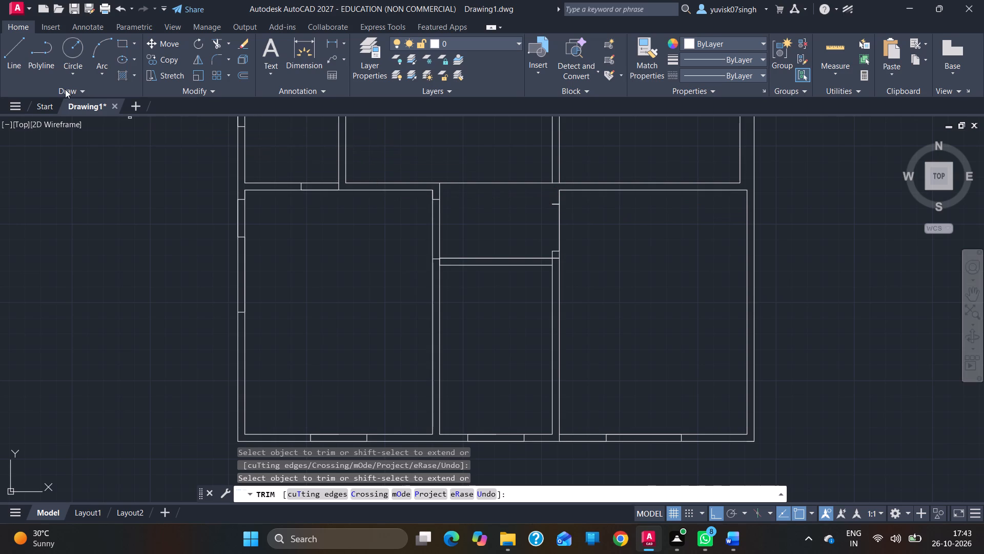
Redraw the vertical line from that upper jamb's free end up to the wall line above.
{"action": "left_click", "coordinate": [13, 51]}
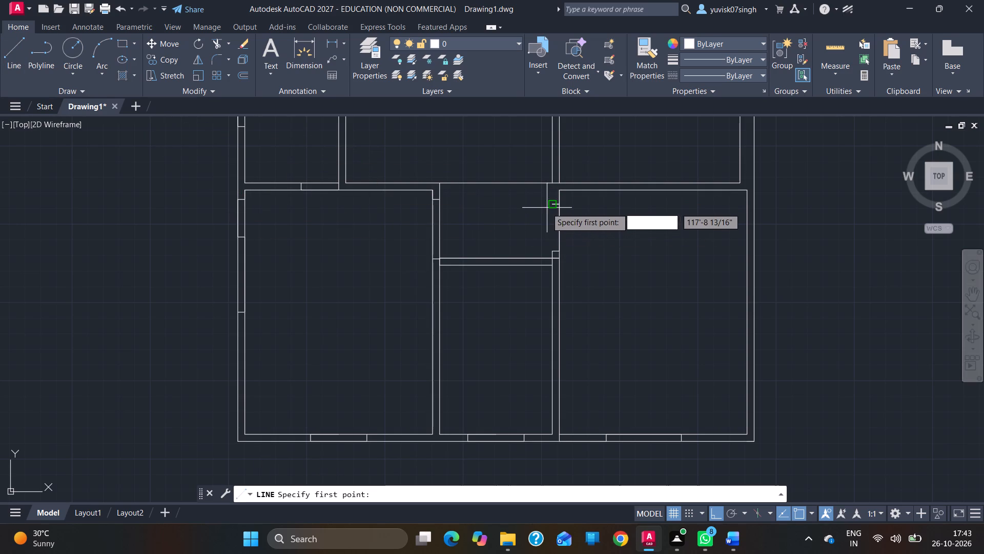
{"action": "left_click_drag", "start_coordinate": [551, 204], "coordinate": [552, 191]}
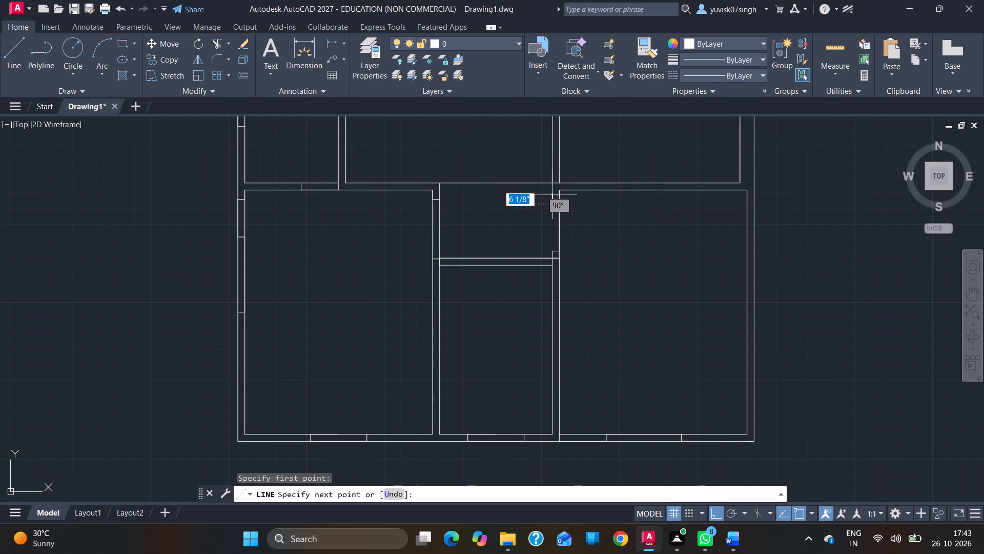
{"action": "left_click_drag", "start_coordinate": [552, 191], "coordinate": [553, 184]}
{"action": "left_click", "coordinate": [553, 184]}
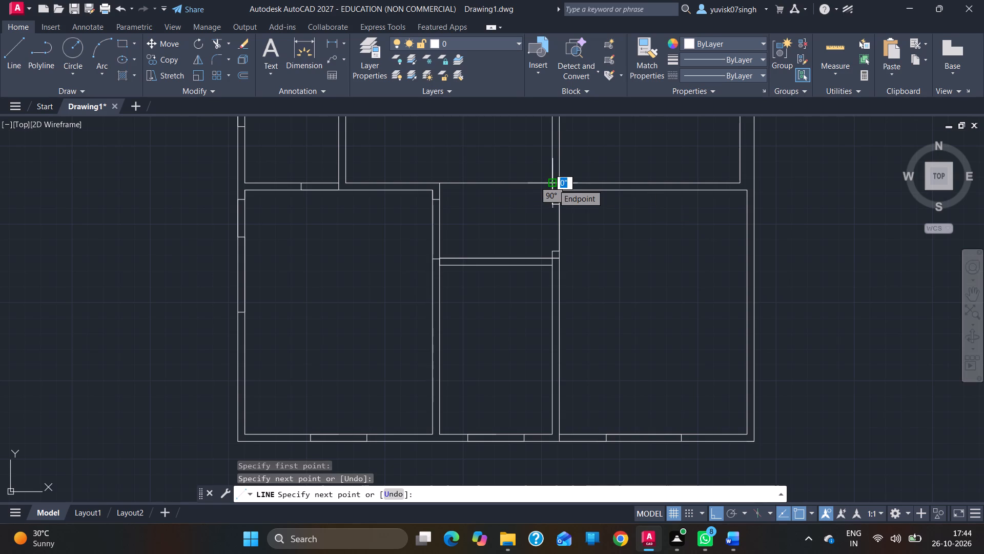
{"action": "key", "text": "Escape"}
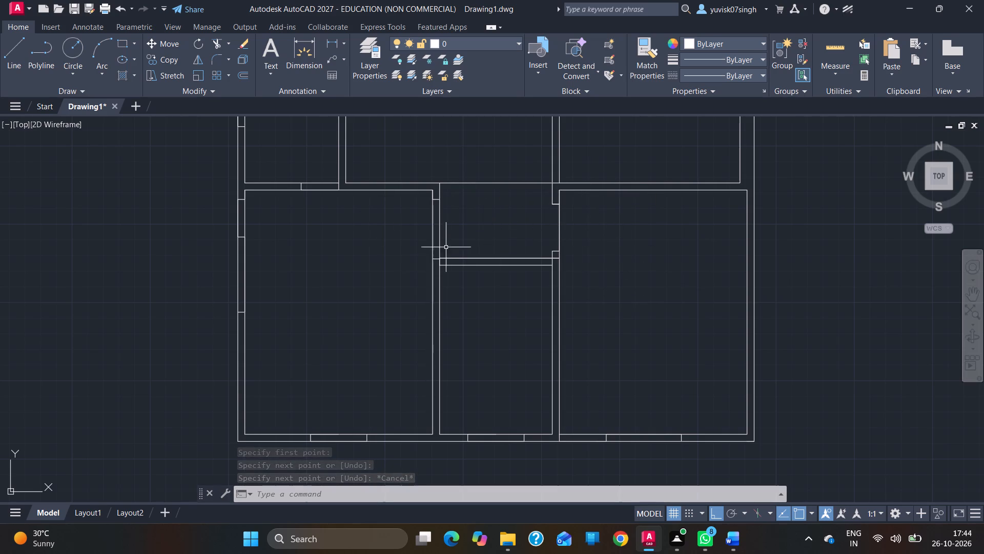
Draw a jamb line across the lower-left room's right wall, 4.5" above the small middle room's upper wall line.
{"action": "left_click", "coordinate": [12, 47]}
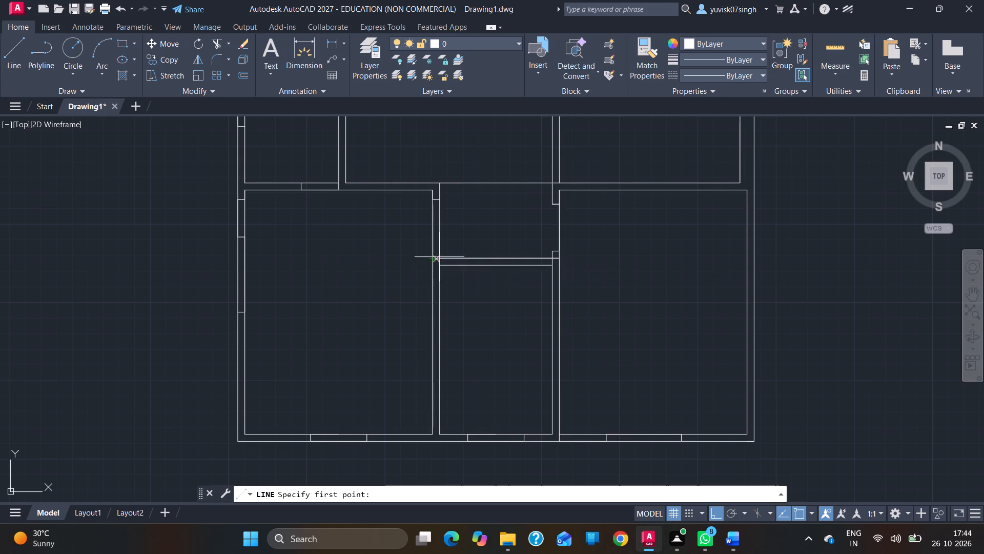
{"action": "scroll", "coordinate": [441, 256], "scroll_direction": "up", "scroll_amount": 2, "text": "ctrl"}
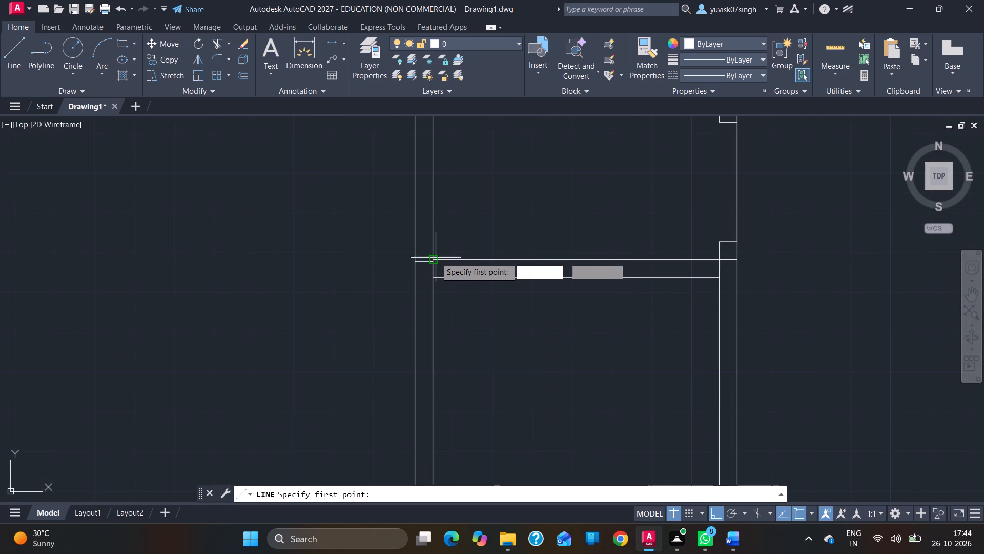
{"action": "left_click", "coordinate": [432, 259]}
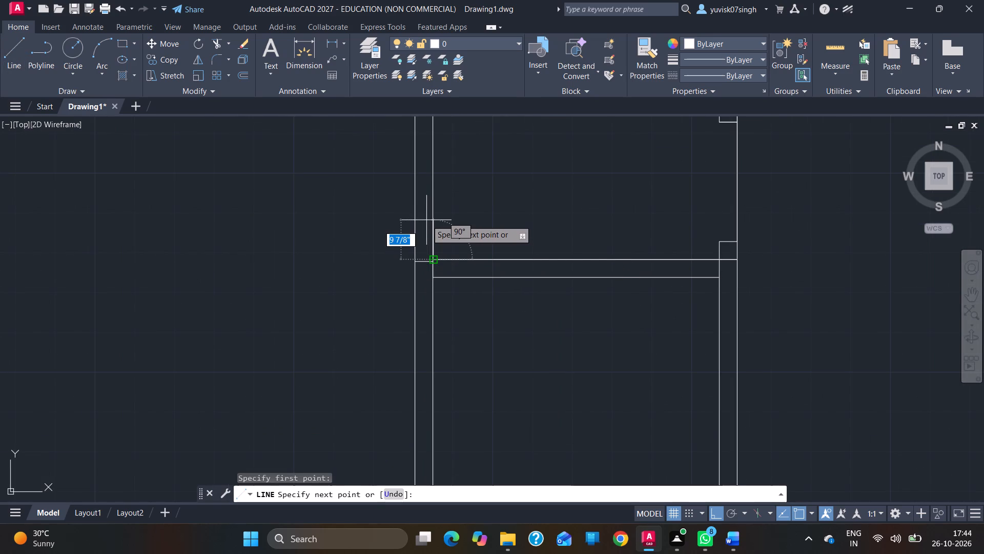
{"action": "key", "text": "4"}
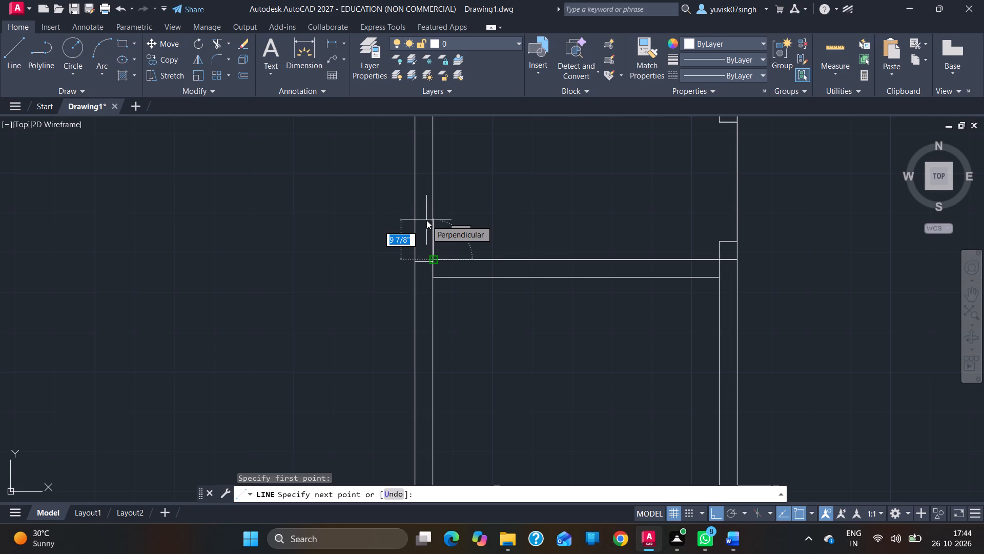
{"action": "type", "text": ".5"}
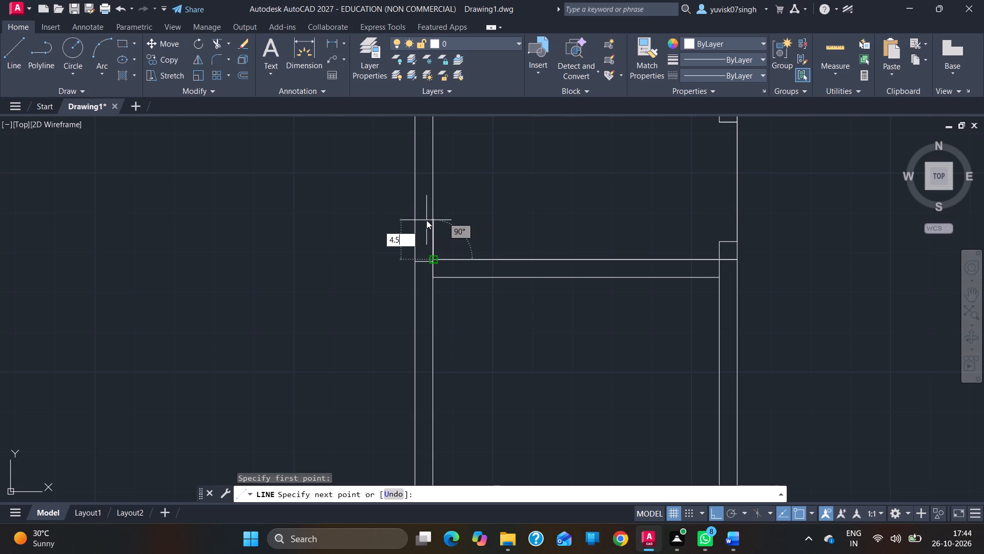
{"action": "key", "text": "Return"}
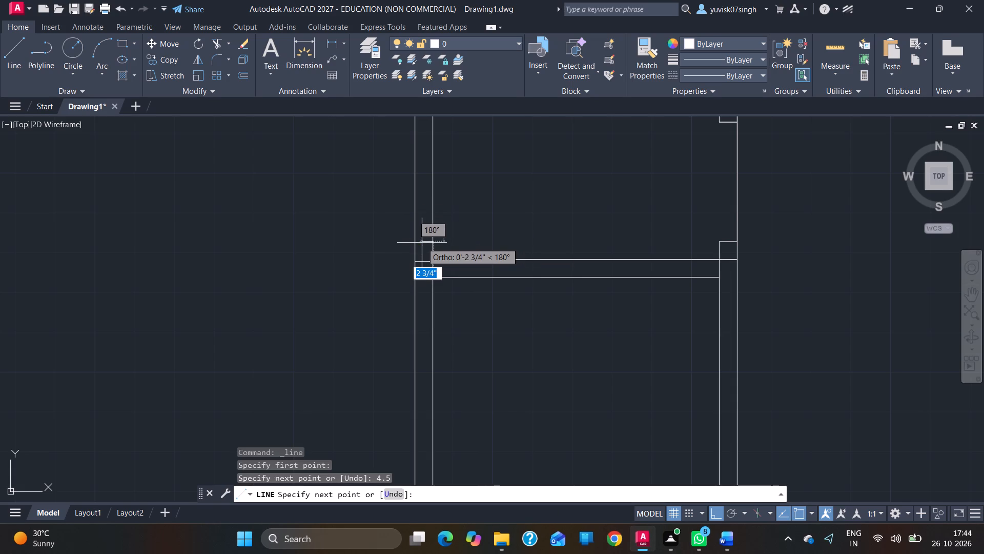
{"action": "left_click", "coordinate": [414, 243]}
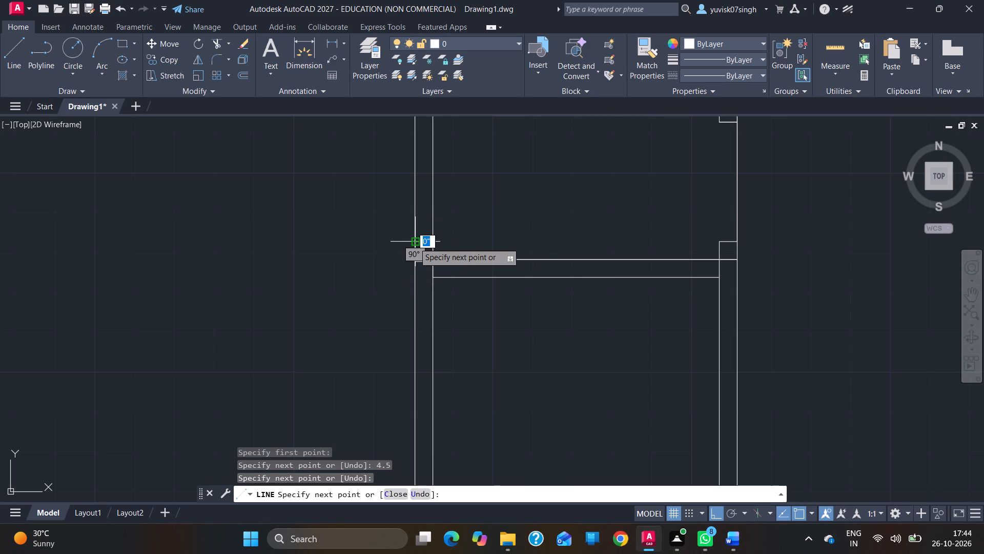
{"action": "key", "text": "Escape"}
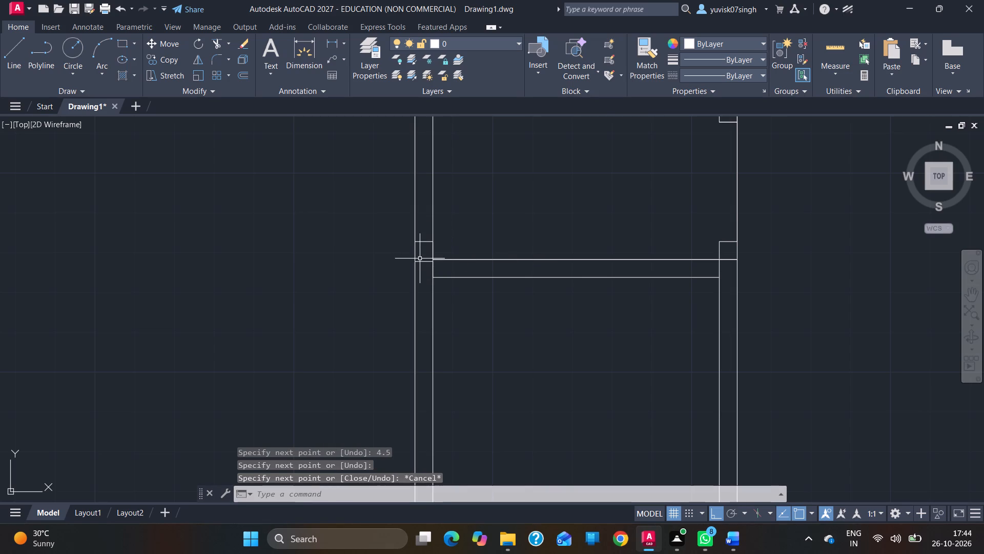
Erase the old short jamb line just below the new one in the lower-left room's right wall.
{"action": "left_click", "coordinate": [422, 261]}
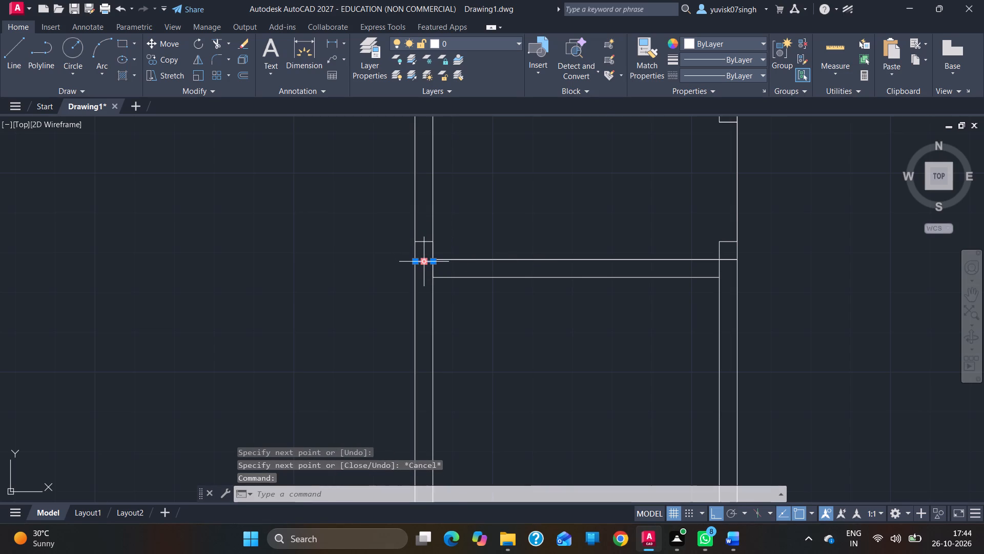
{"action": "key", "text": "Delete"}
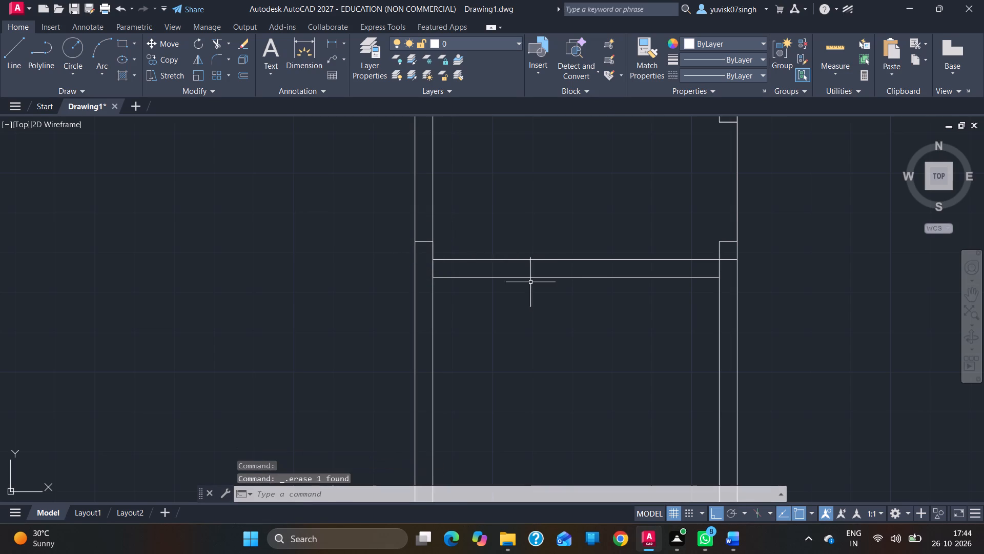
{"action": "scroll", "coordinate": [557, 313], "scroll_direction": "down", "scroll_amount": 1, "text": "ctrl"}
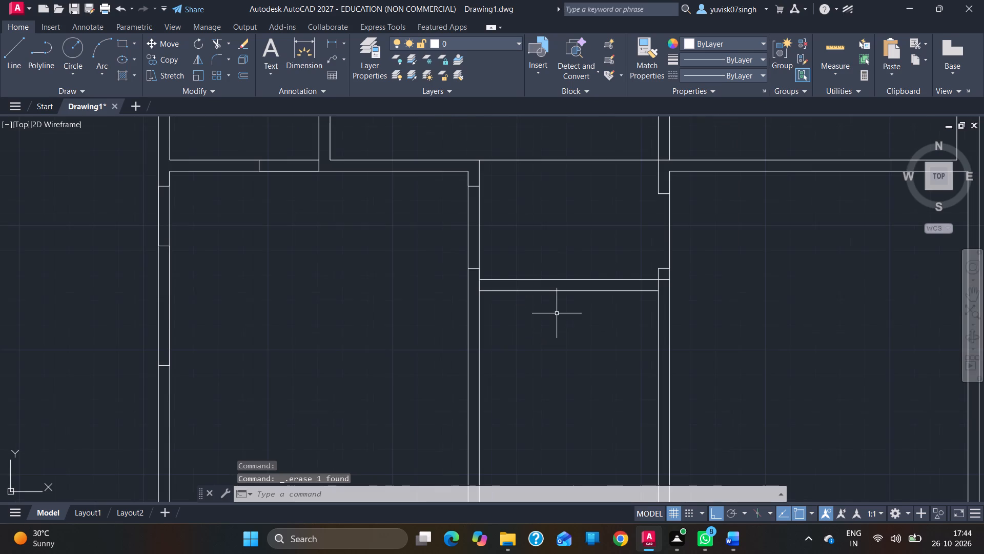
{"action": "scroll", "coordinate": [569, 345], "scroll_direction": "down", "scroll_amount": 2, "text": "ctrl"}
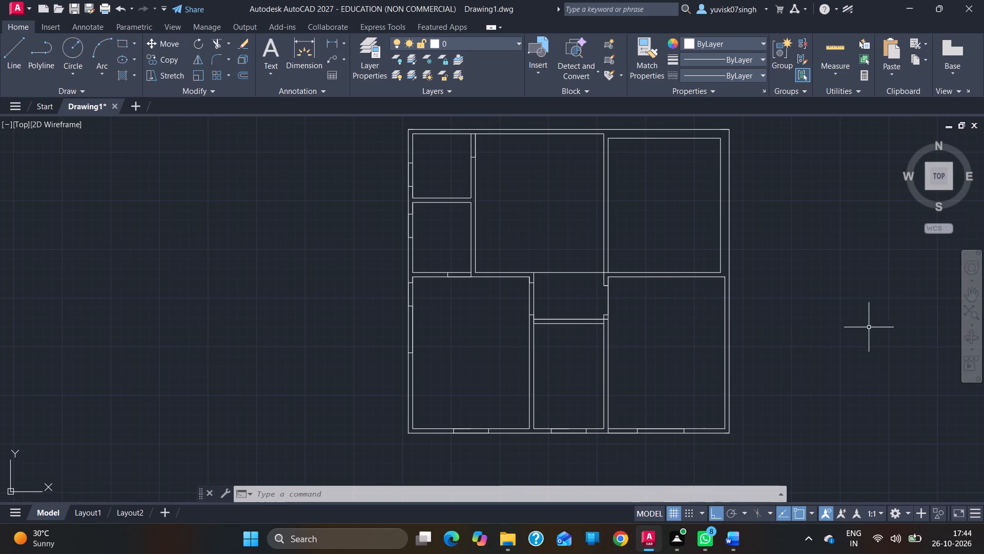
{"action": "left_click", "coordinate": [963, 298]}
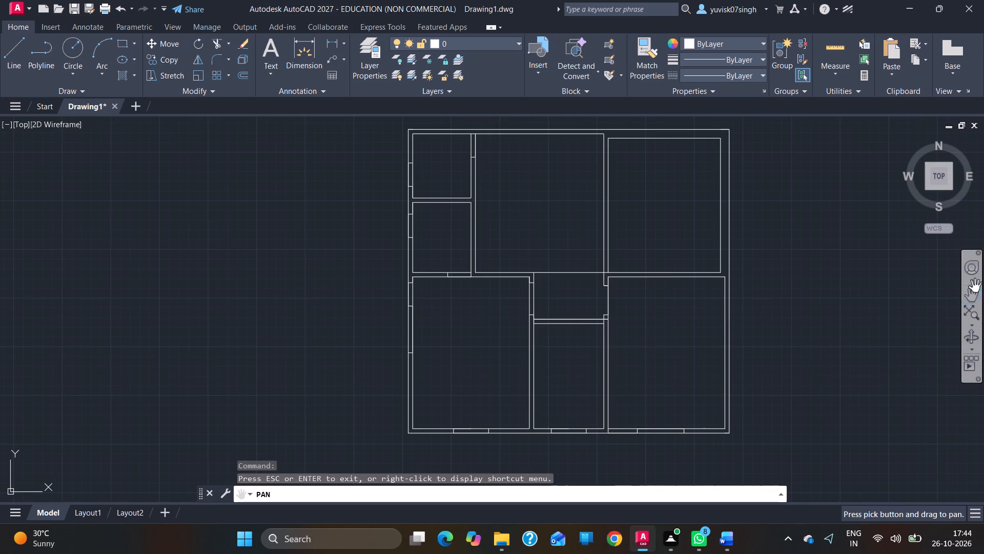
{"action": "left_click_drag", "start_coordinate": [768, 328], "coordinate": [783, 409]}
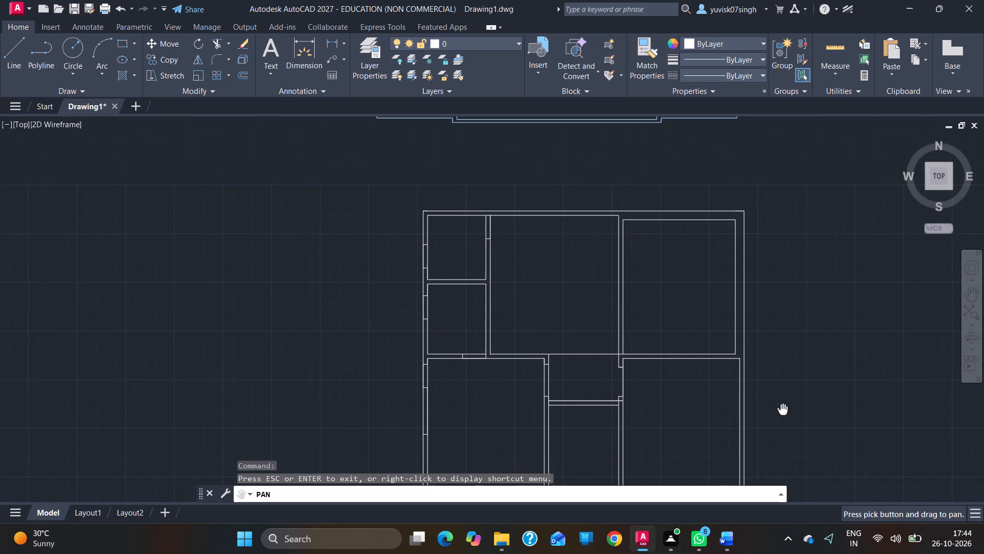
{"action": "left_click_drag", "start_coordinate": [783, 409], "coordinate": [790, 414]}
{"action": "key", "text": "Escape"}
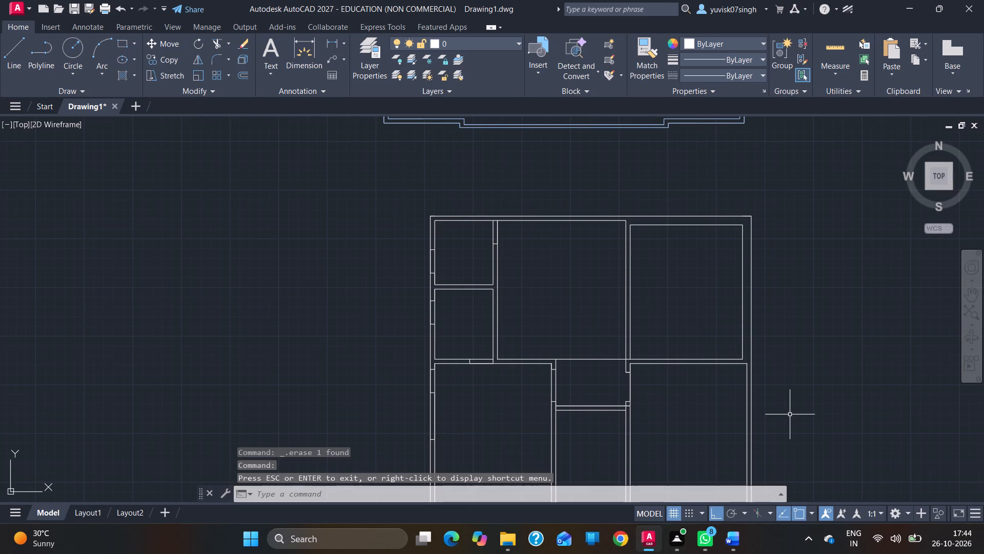
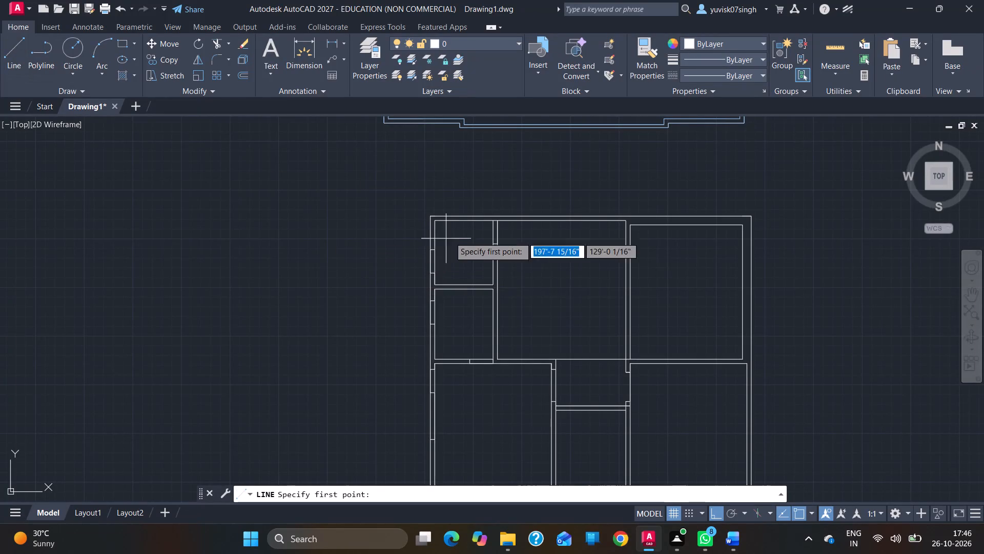
Draw a line 2'6" up from the large upper-middle room's lower-right corner, ending with a jamb line across to the upper-right room's left wall.
{"action": "left_click", "coordinate": [626, 359]}
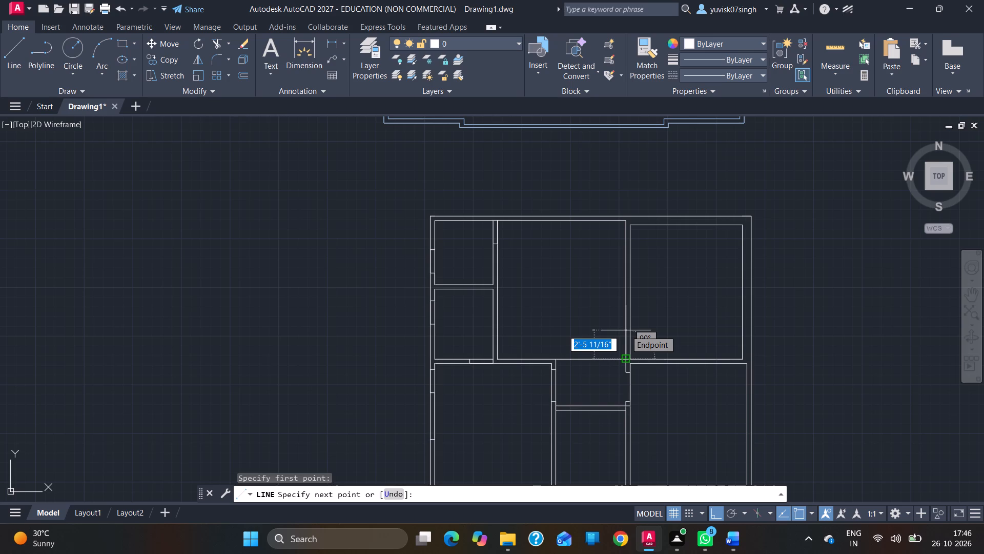
{"action": "key", "text": "2"}
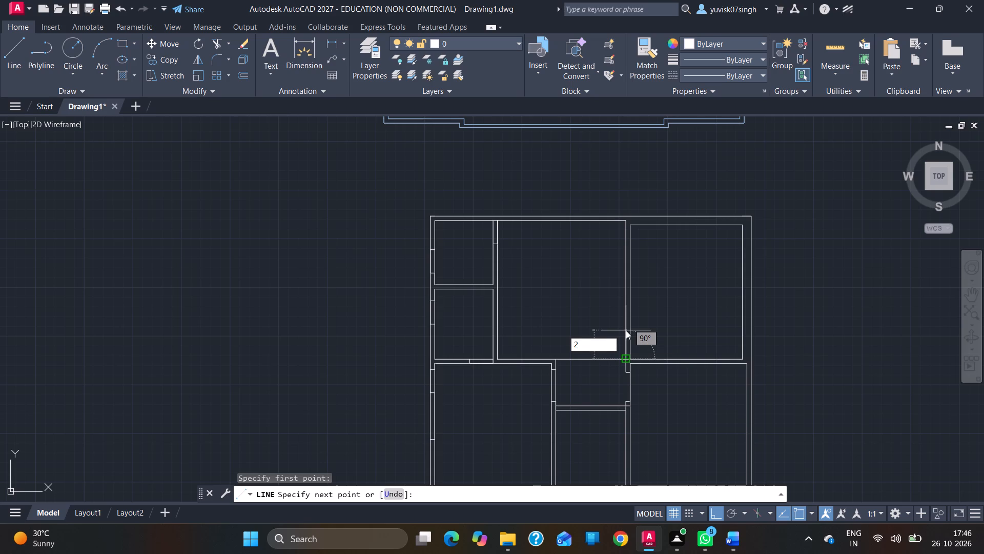
{"action": "type", "text": "'6"}
{"action": "key", "text": "Return"}
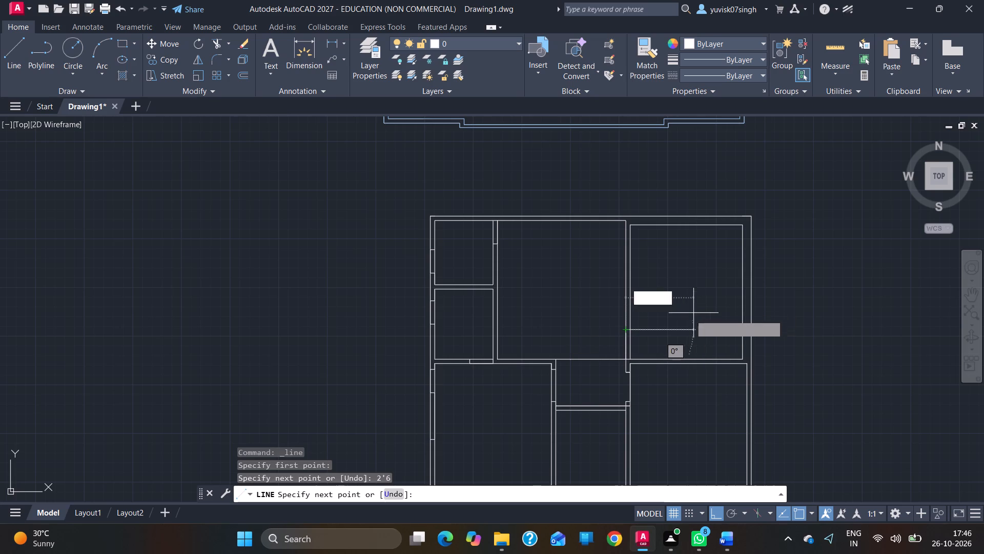
{"action": "left_click", "coordinate": [631, 331]}
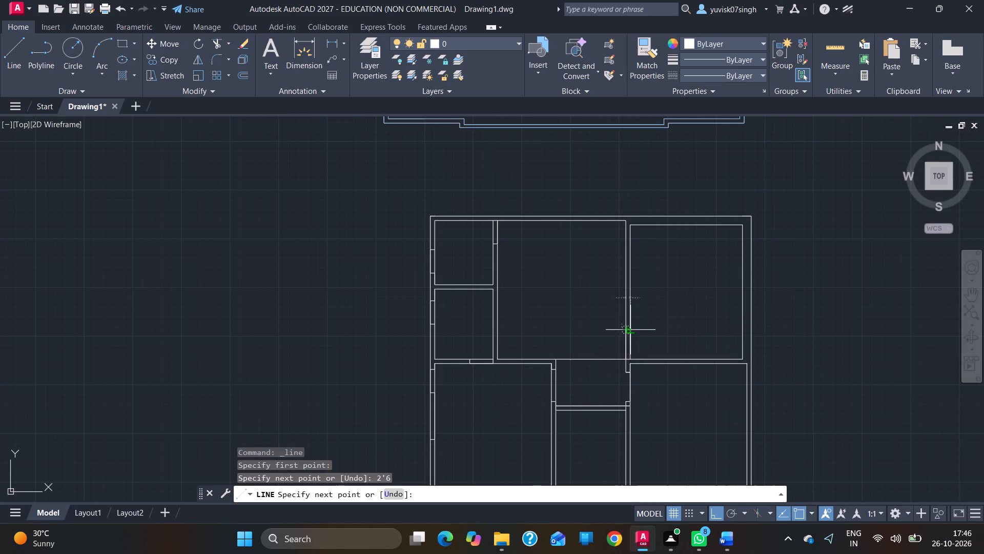
{"action": "key", "text": "Escape"}
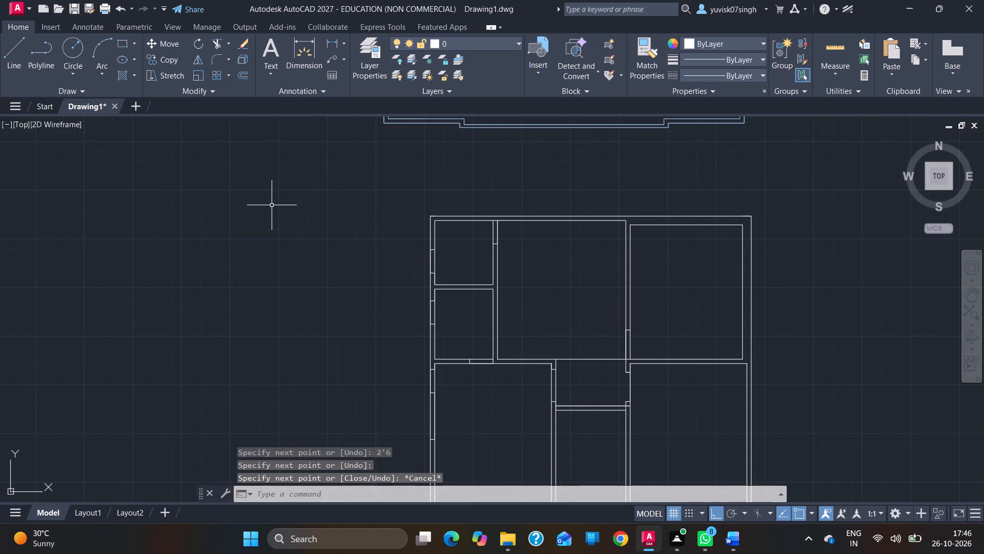
{"action": "left_click", "coordinate": [20, 69]}
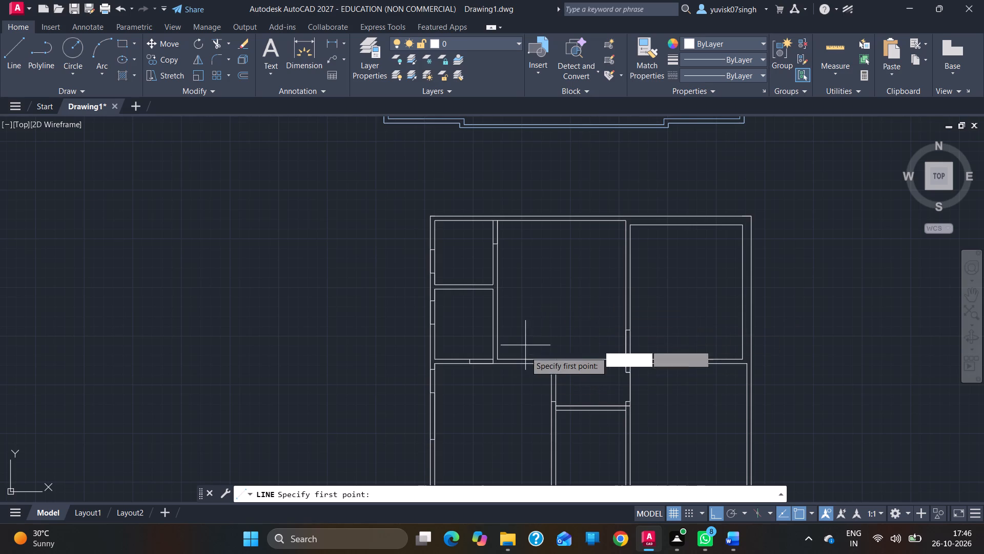
{"action": "key", "text": "Escape"}
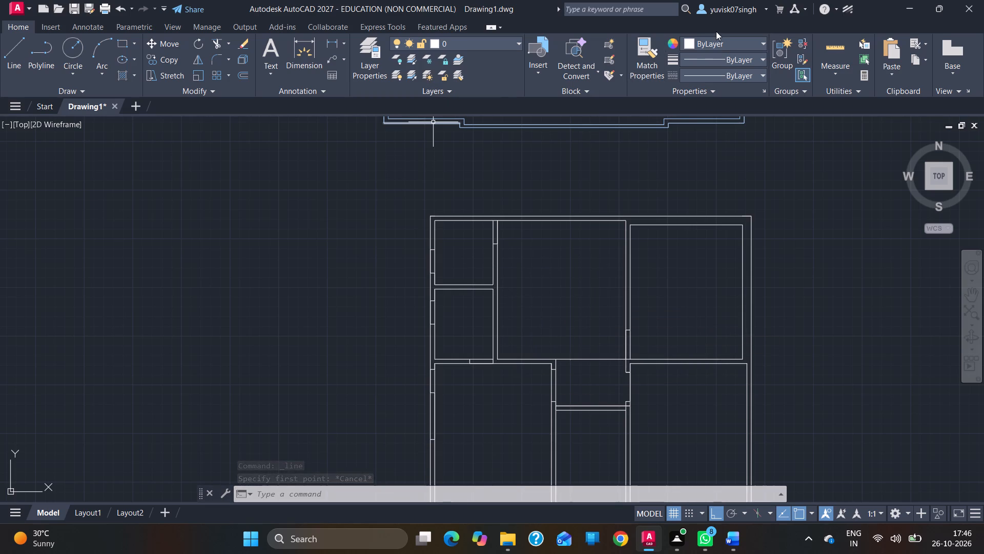
In colour 242,113,114, trace the top outer wall leftward, down to the first window, across the wall, and back along the inner top face.
{"action": "left_click", "coordinate": [733, 39]}
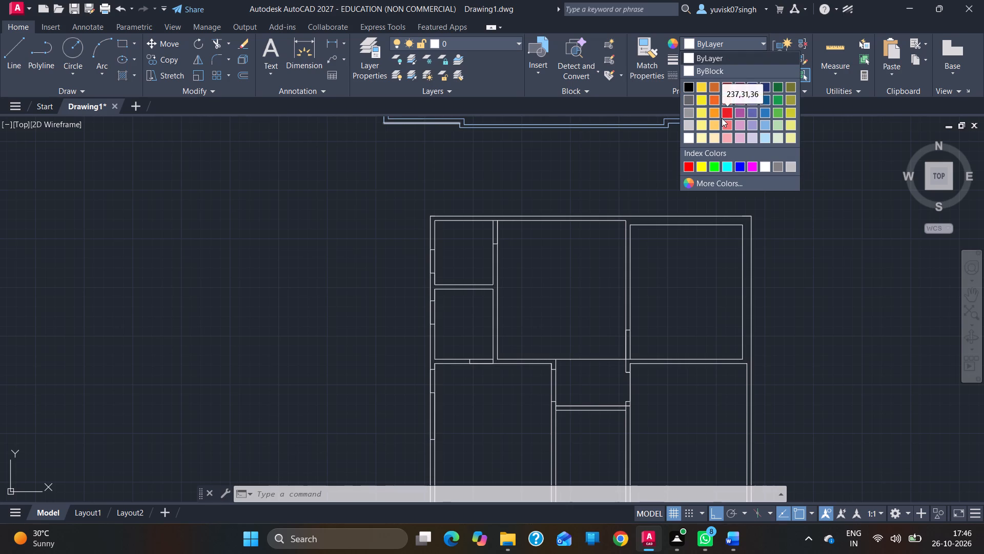
{"action": "left_click", "coordinate": [726, 124]}
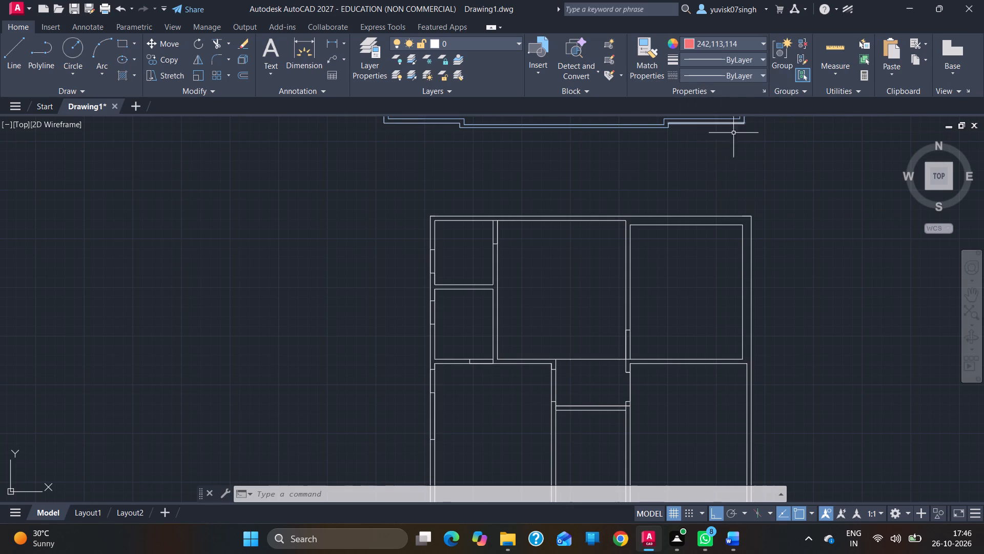
{"action": "left_click", "coordinate": [24, 42]}
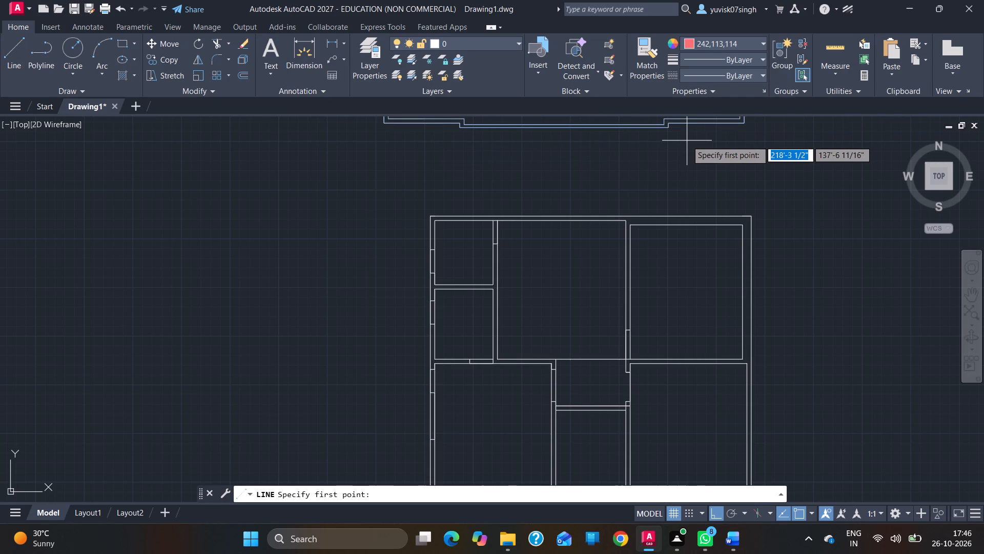
{"action": "left_click", "coordinate": [752, 215]}
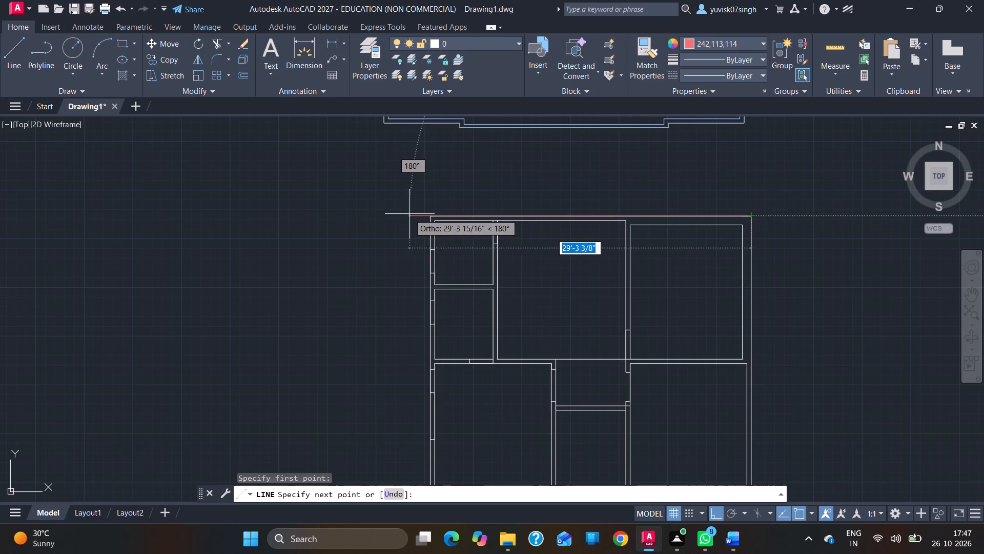
{"action": "left_click", "coordinate": [429, 217]}
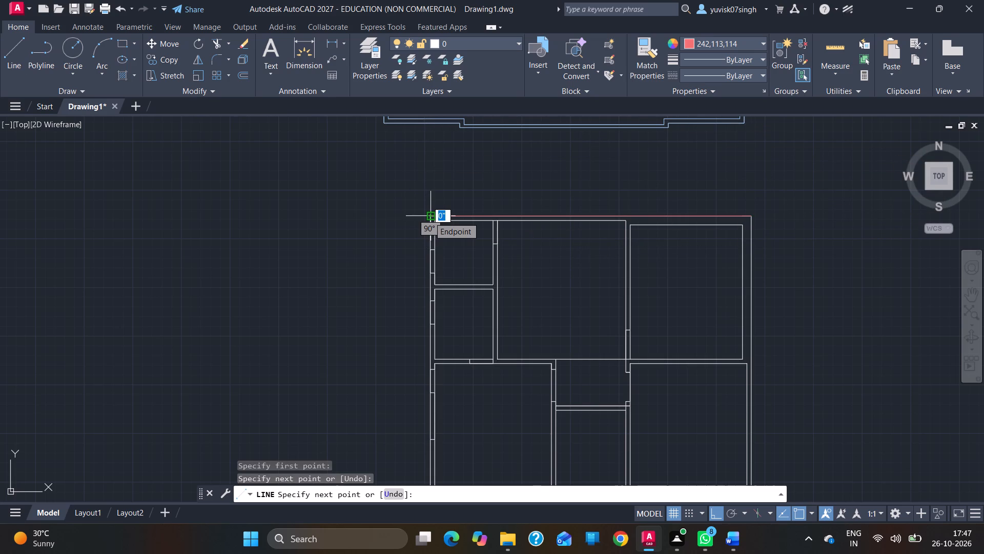
{"action": "left_click", "coordinate": [429, 250]}
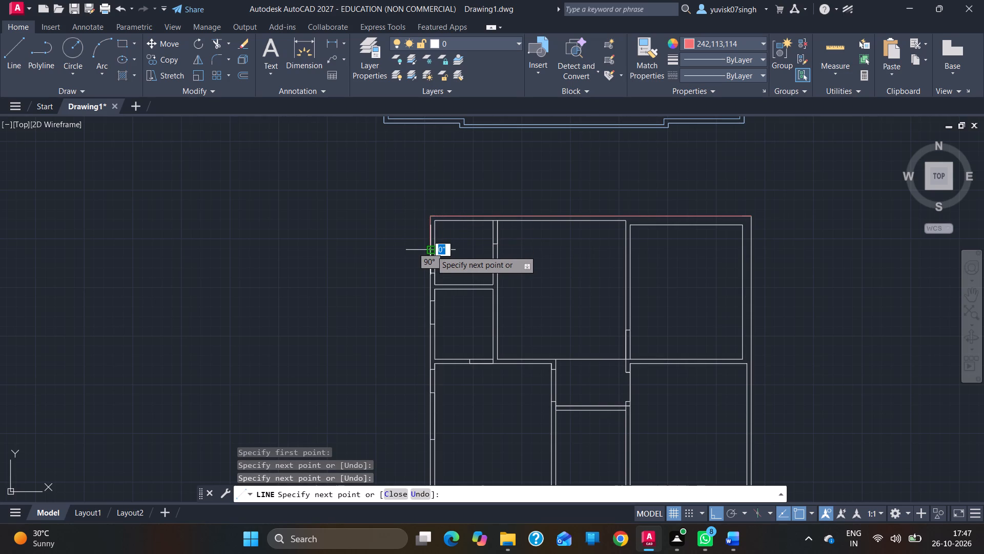
{"action": "left_click", "coordinate": [437, 250]}
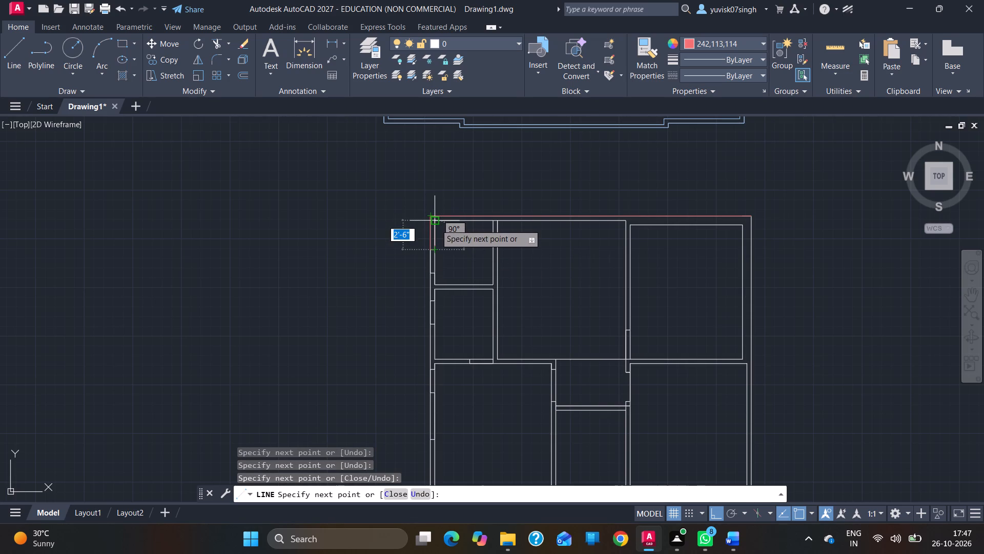
{"action": "left_click", "coordinate": [436, 224]}
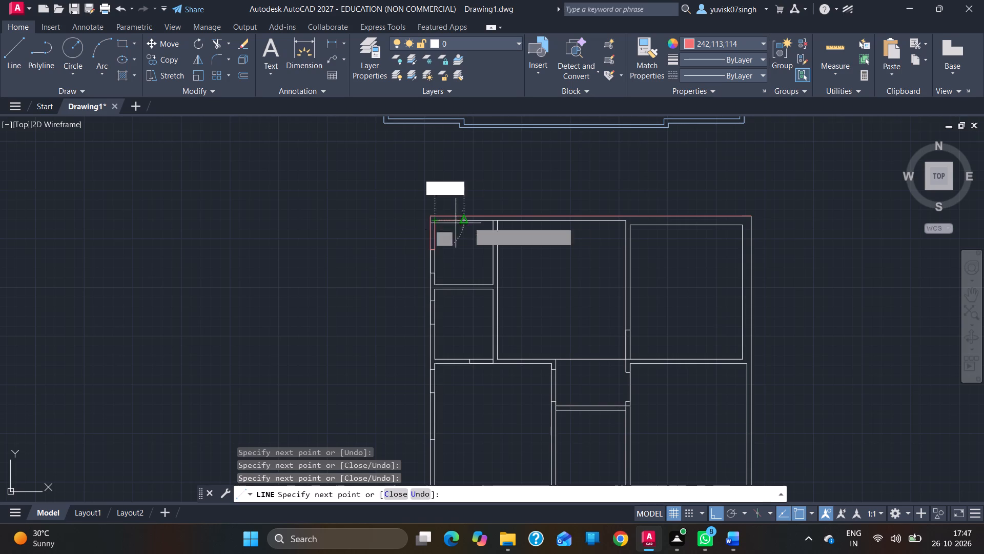
{"action": "left_click", "coordinate": [624, 218]}
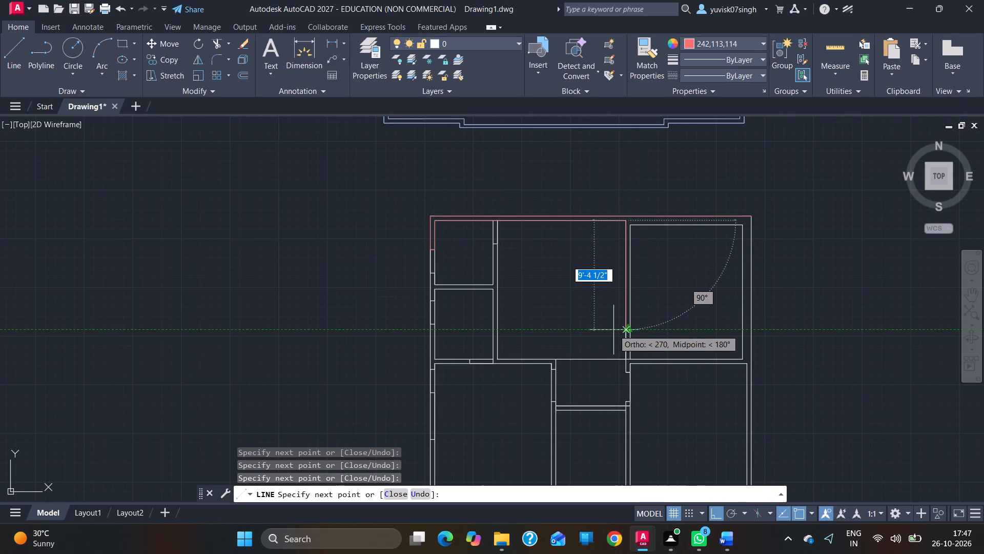
Continue the trace down the upper-middle room's right wall, across the 4 1/2" jamb, and around the upper-right room's inner wall lines.
{"action": "scroll", "coordinate": [612, 330], "scroll_direction": "up", "scroll_amount": 2, "text": "ctrl"}
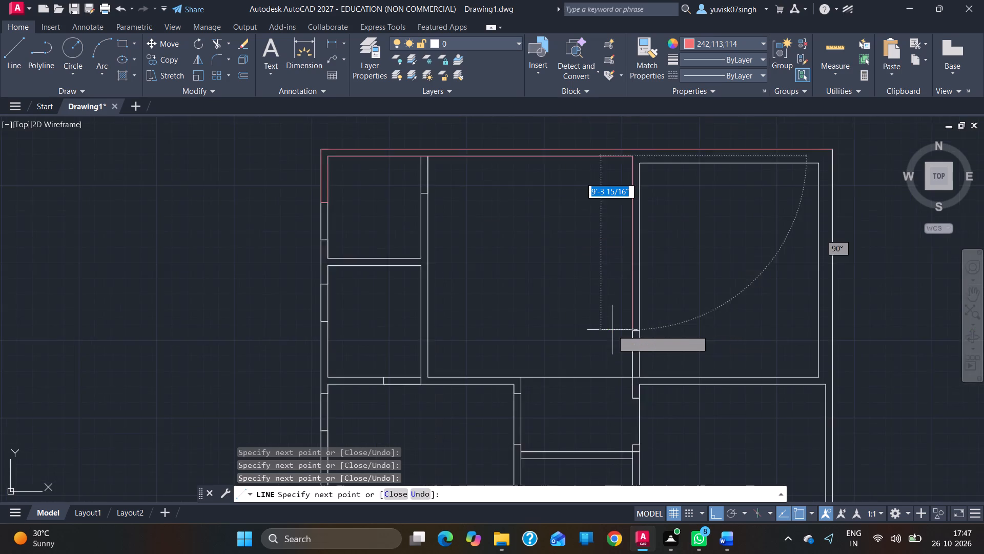
{"action": "left_click", "coordinate": [646, 331]}
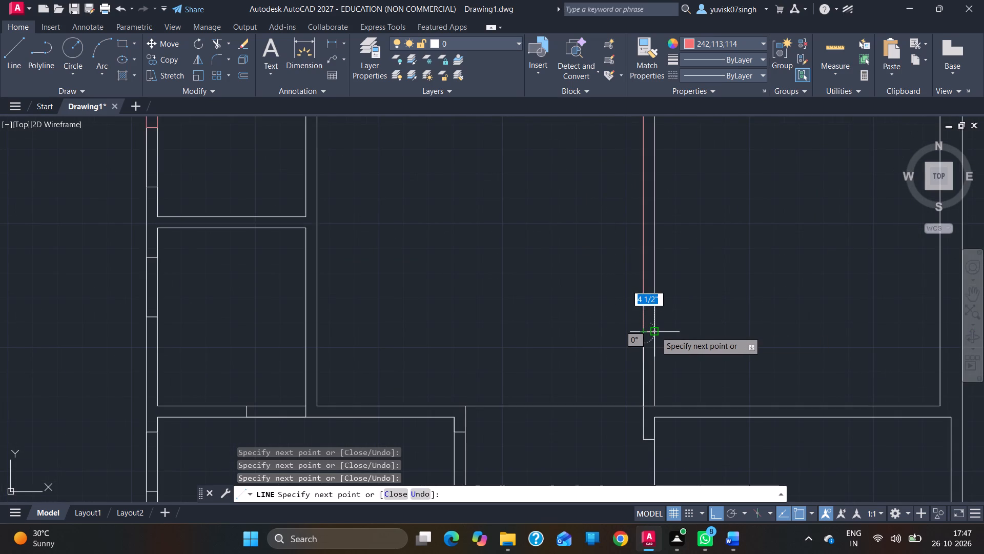
{"action": "left_click", "coordinate": [657, 331]}
{"action": "scroll", "coordinate": [696, 246], "scroll_direction": "down", "scroll_amount": 2, "text": "ctrl"}
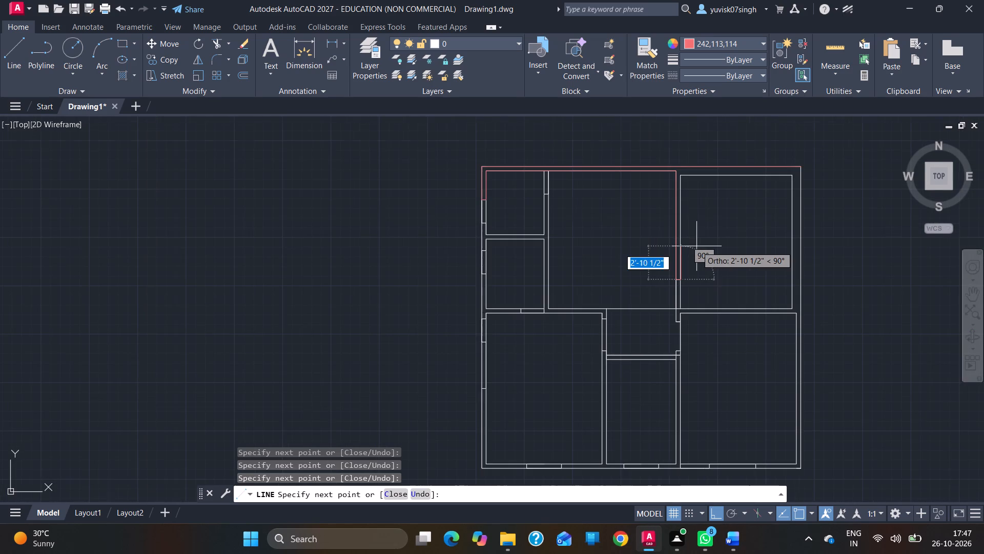
{"action": "left_click", "coordinate": [682, 177]}
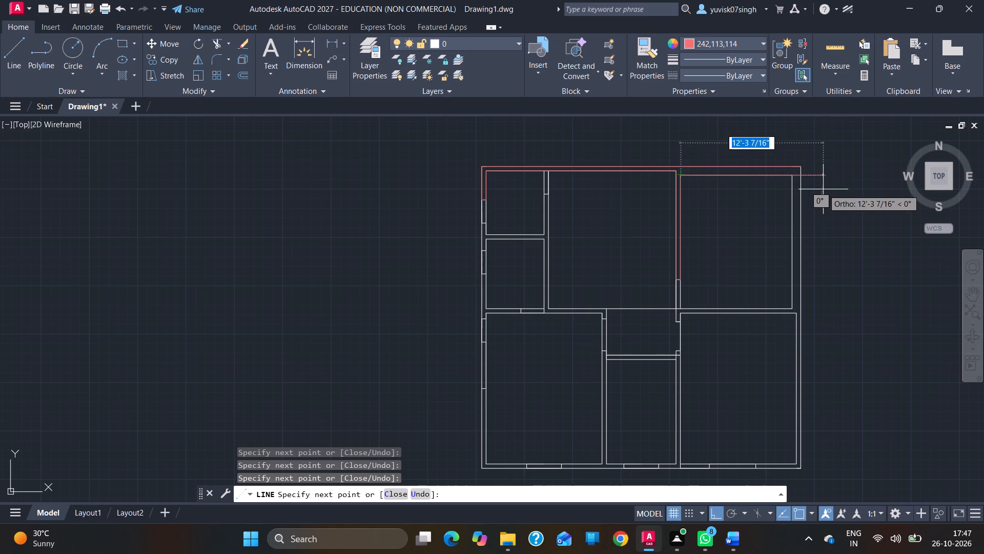
{"action": "left_click", "coordinate": [796, 176]}
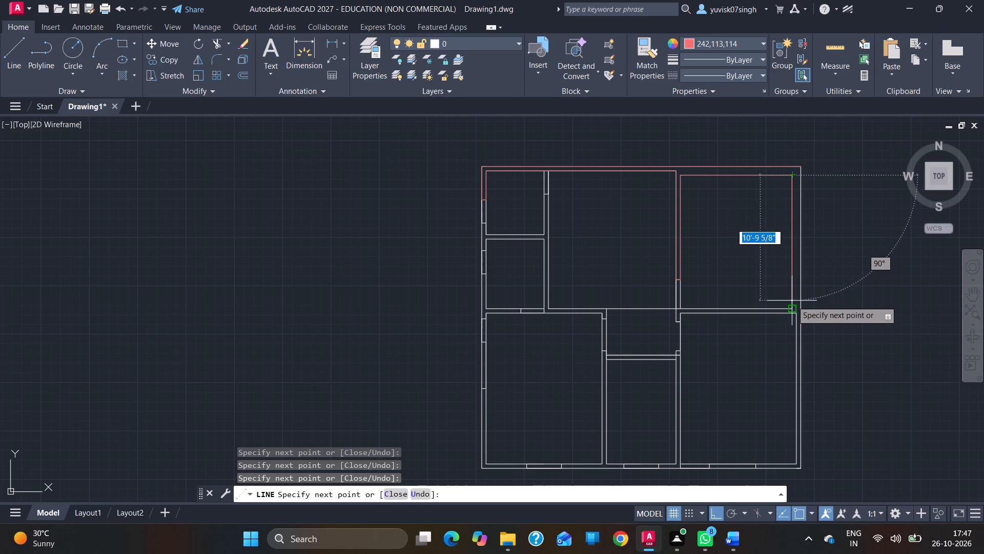
{"action": "left_click", "coordinate": [791, 307]}
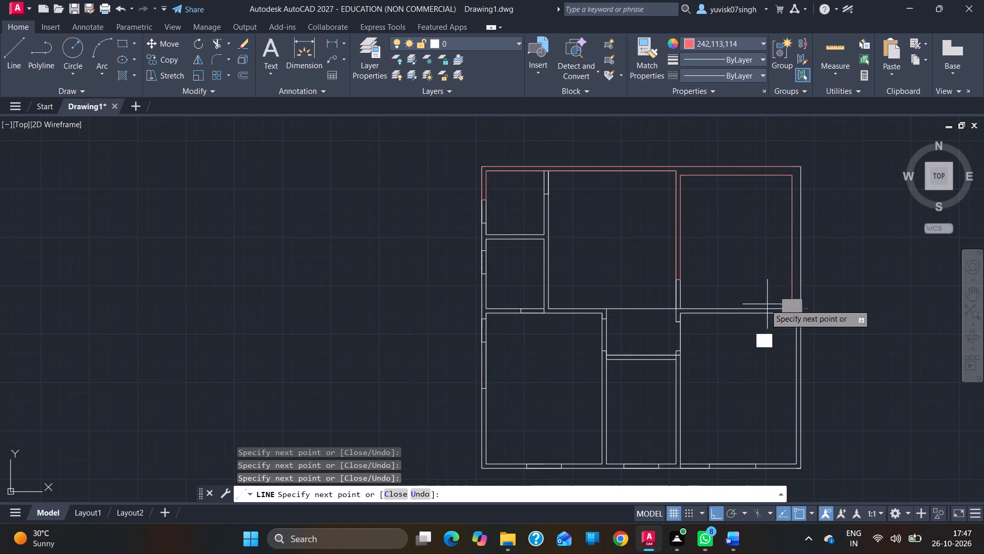
{"action": "left_click", "coordinate": [674, 306]}
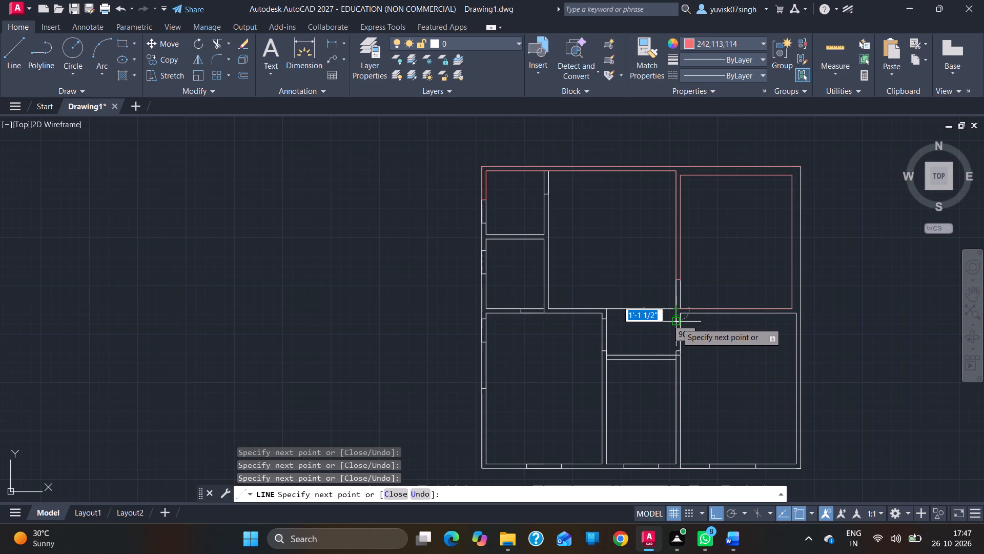
Continue the trace around the wall stub at the lower-right room's door and along that room's upper and right inner wall lines.
{"action": "left_click", "coordinate": [676, 324]}
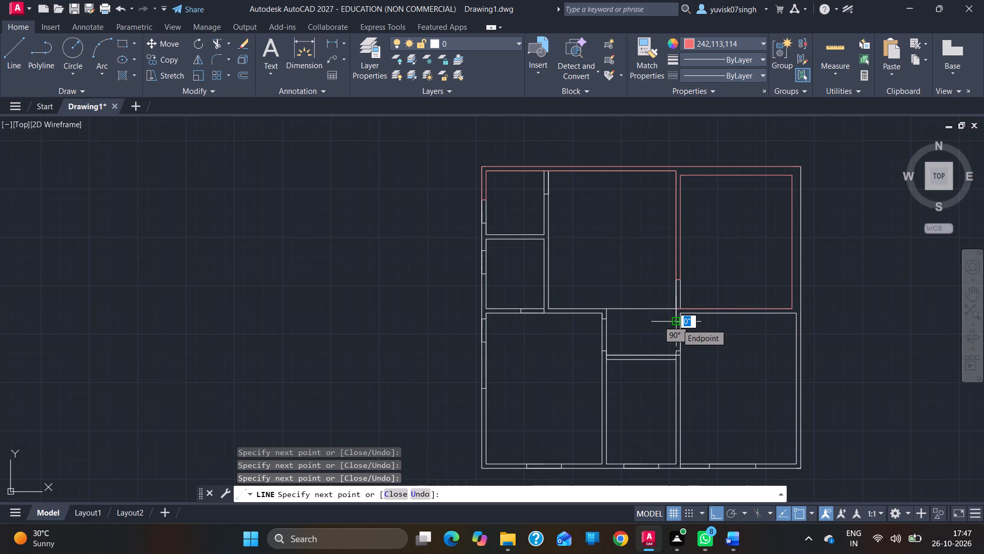
{"action": "scroll", "coordinate": [676, 324], "scroll_direction": "up", "scroll_amount": 2, "text": "ctrl"}
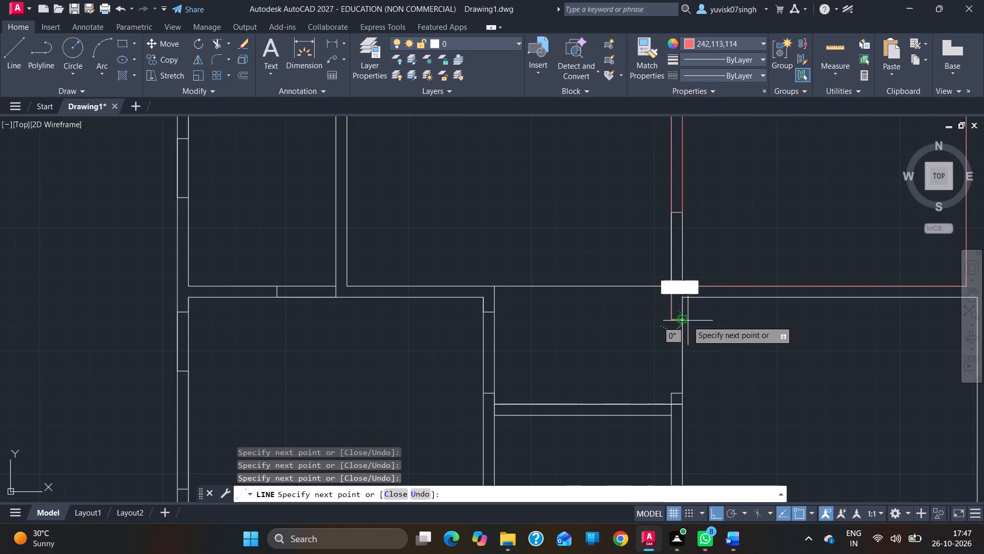
{"action": "left_click", "coordinate": [685, 320]}
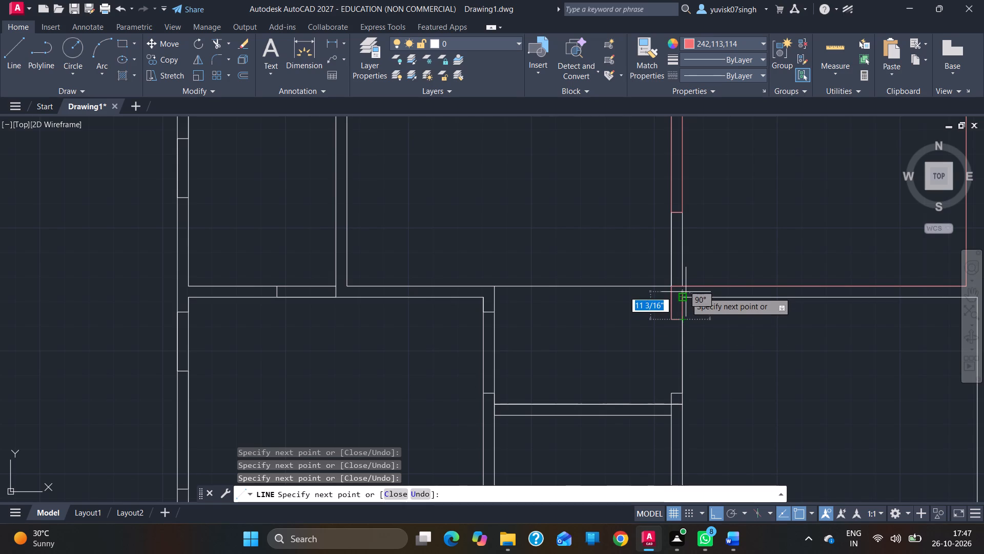
{"action": "left_click", "coordinate": [686, 292]}
{"action": "scroll", "coordinate": [746, 295], "scroll_direction": "down", "scroll_amount": 2, "text": "ctrl"}
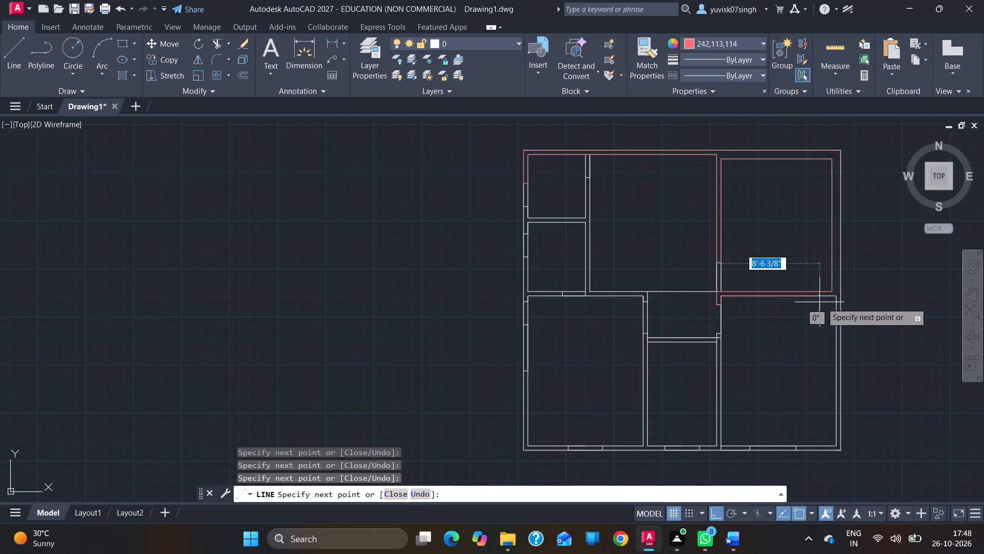
{"action": "left_click", "coordinate": [835, 292]}
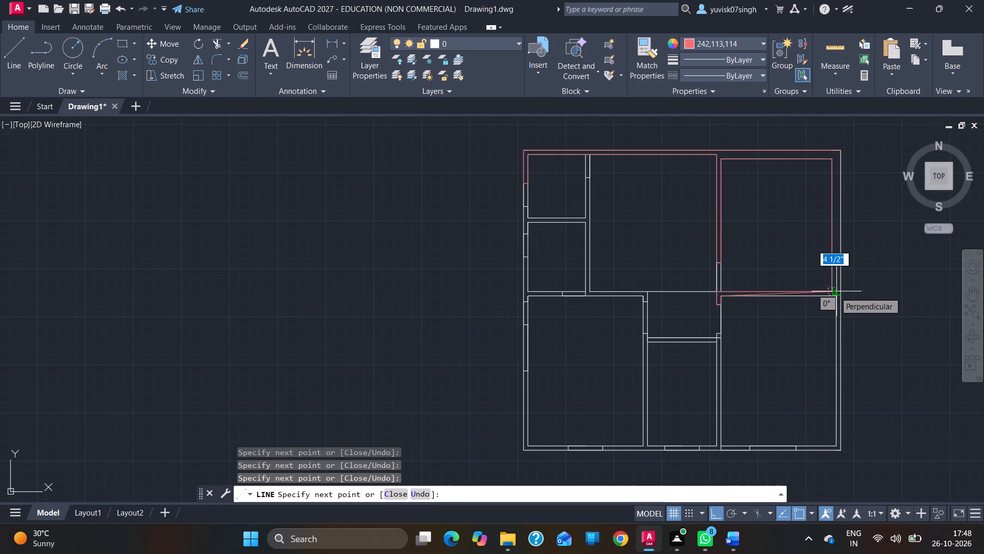
{"action": "key", "text": "ctrl+z"}
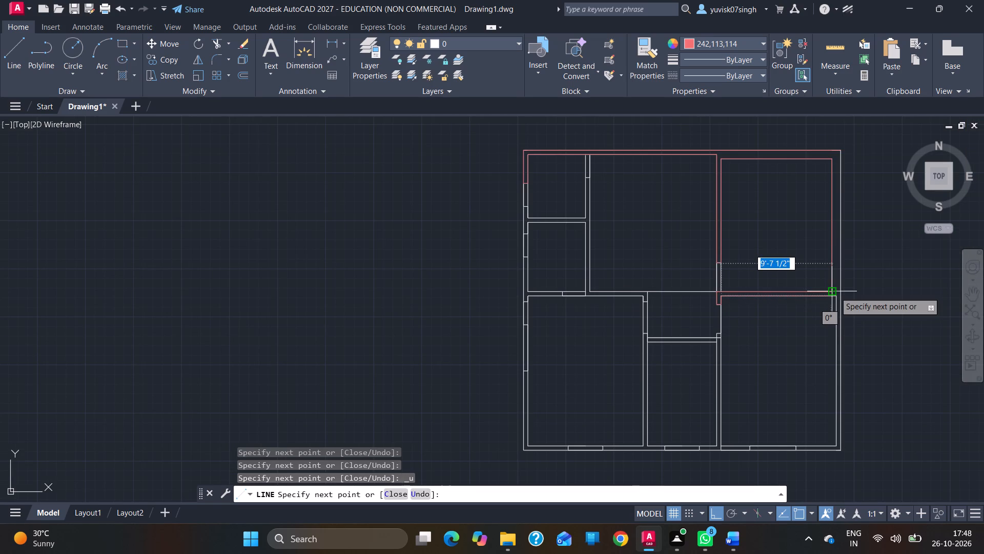
{"action": "left_click", "coordinate": [837, 293]}
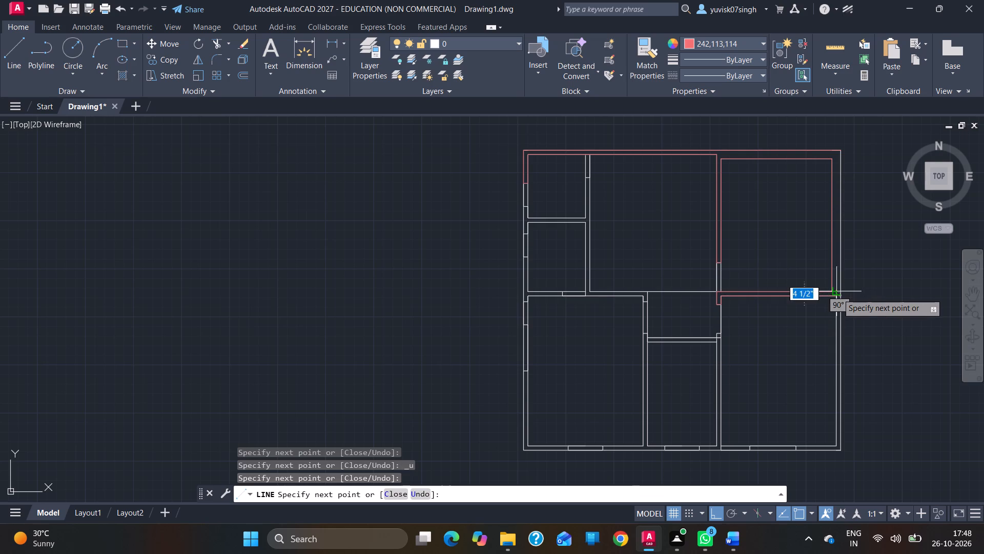
{"action": "left_click", "coordinate": [833, 446]}
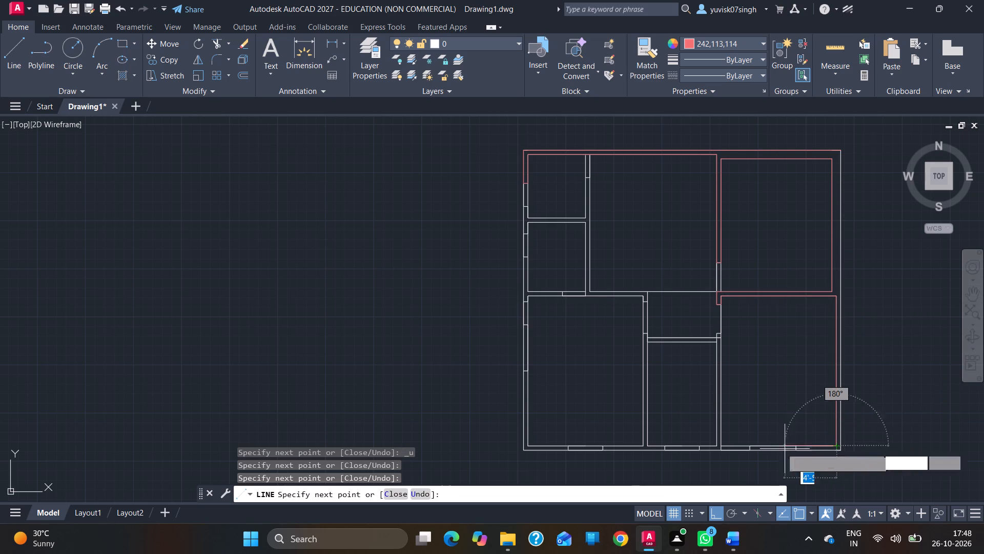
Finish the trace along the lower-right room's bottom wall to the window, across the wall, and back along the outer bottom and right wall lines.
{"action": "left_click", "coordinate": [793, 444]}
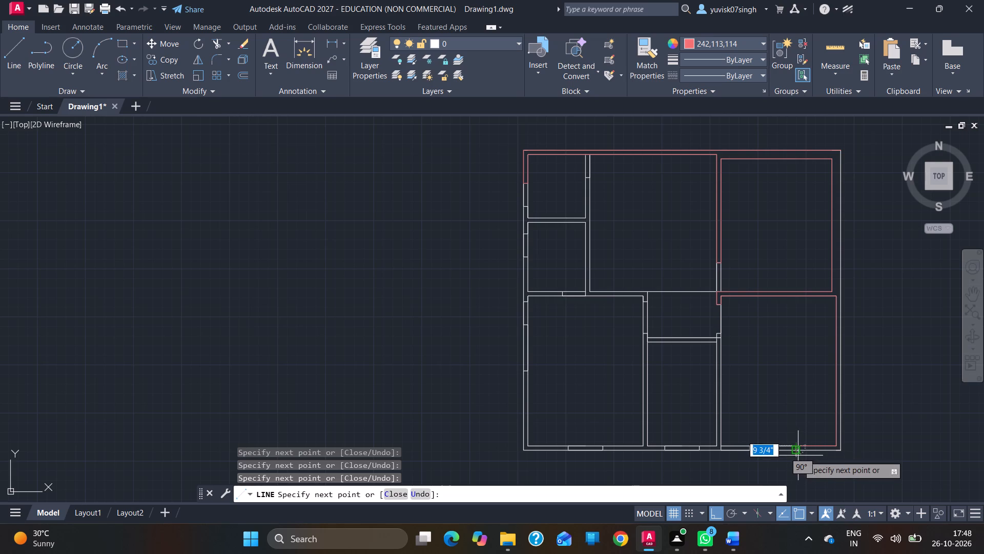
{"action": "left_click", "coordinate": [798, 453]}
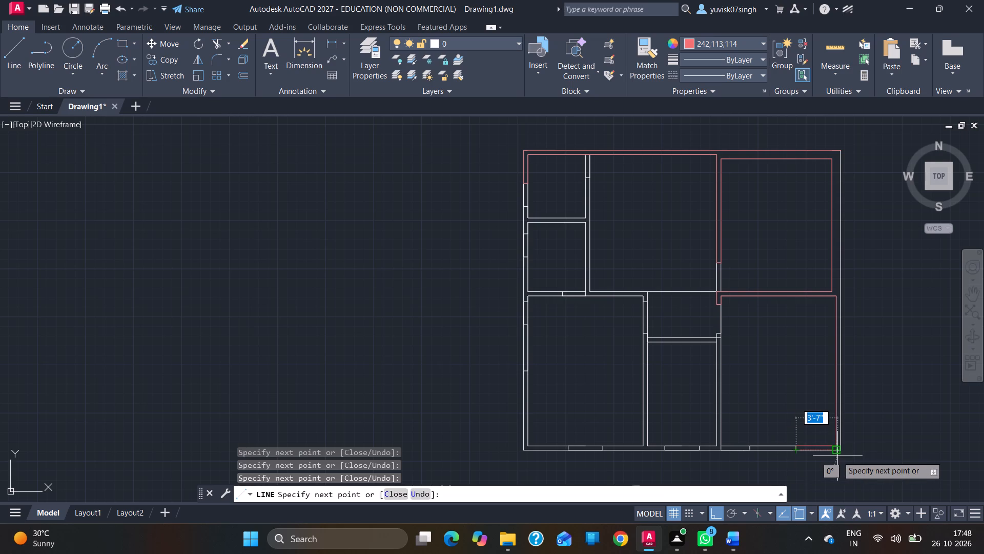
{"action": "left_click", "coordinate": [846, 449]}
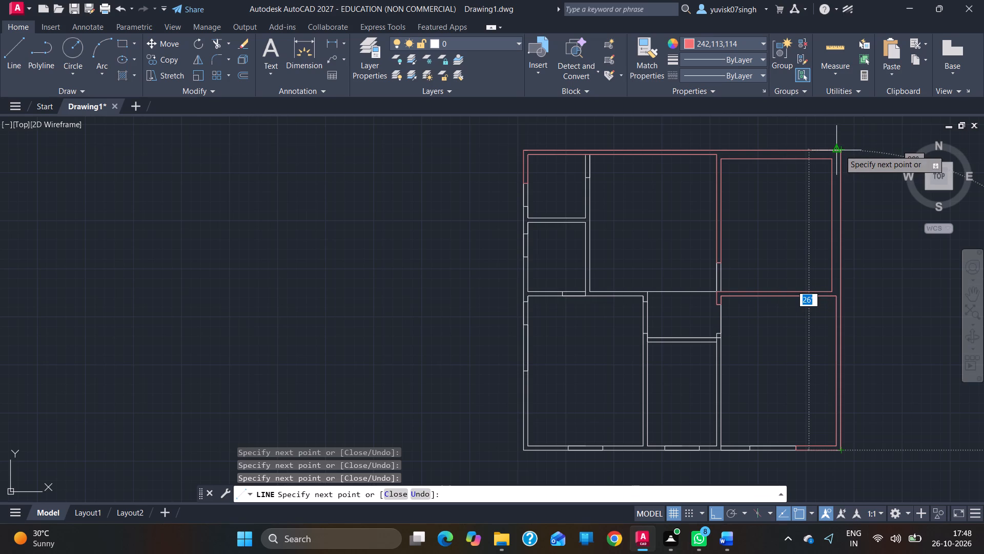
{"action": "left_click", "coordinate": [839, 149]}
{"action": "key", "text": "Escape"}
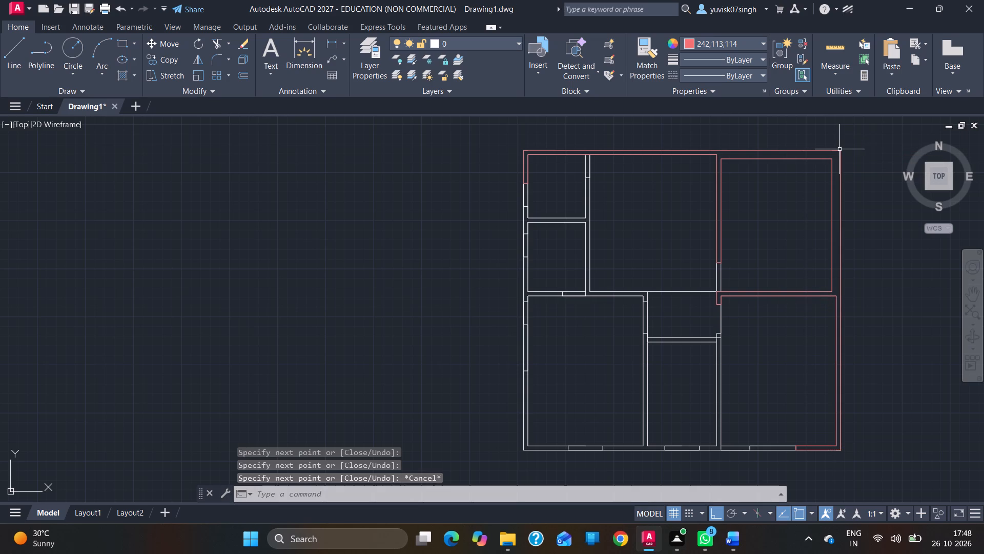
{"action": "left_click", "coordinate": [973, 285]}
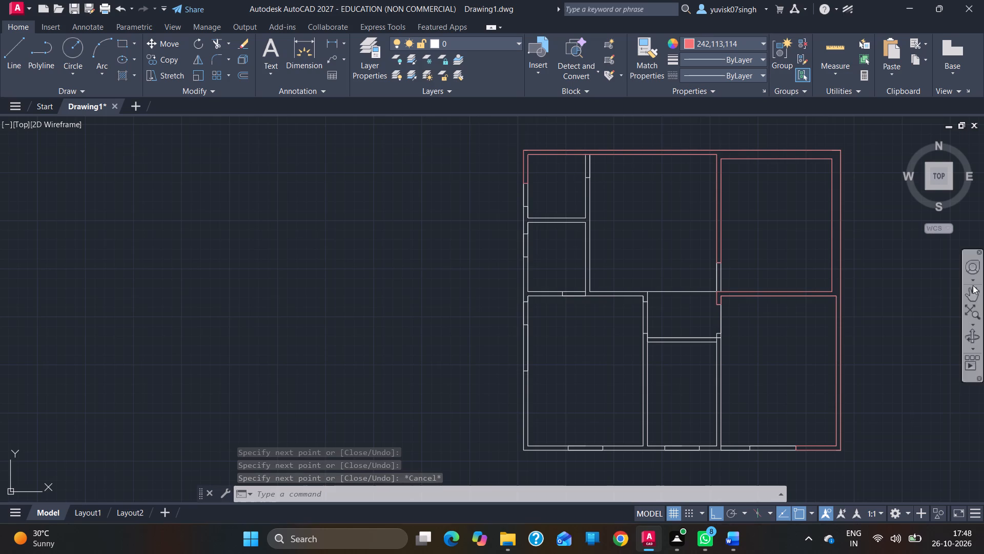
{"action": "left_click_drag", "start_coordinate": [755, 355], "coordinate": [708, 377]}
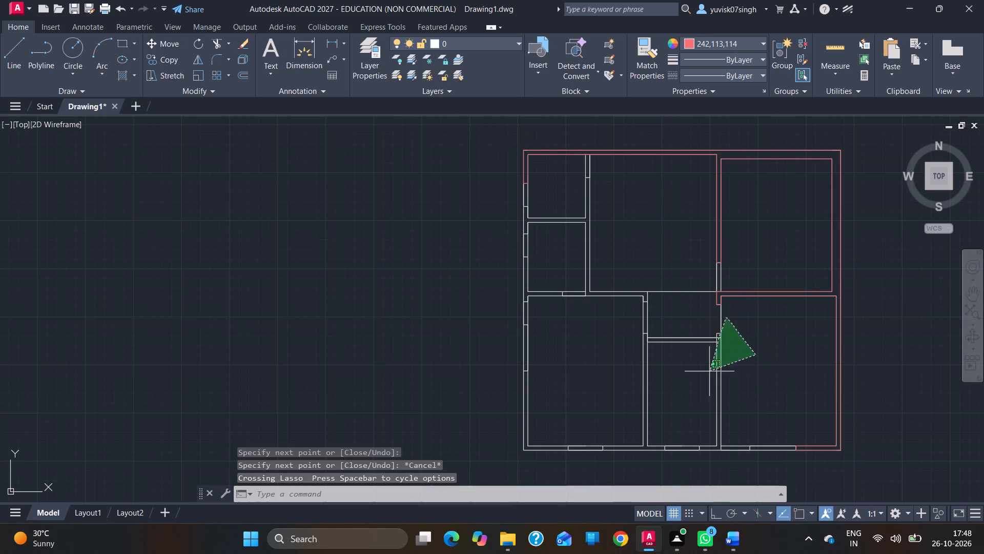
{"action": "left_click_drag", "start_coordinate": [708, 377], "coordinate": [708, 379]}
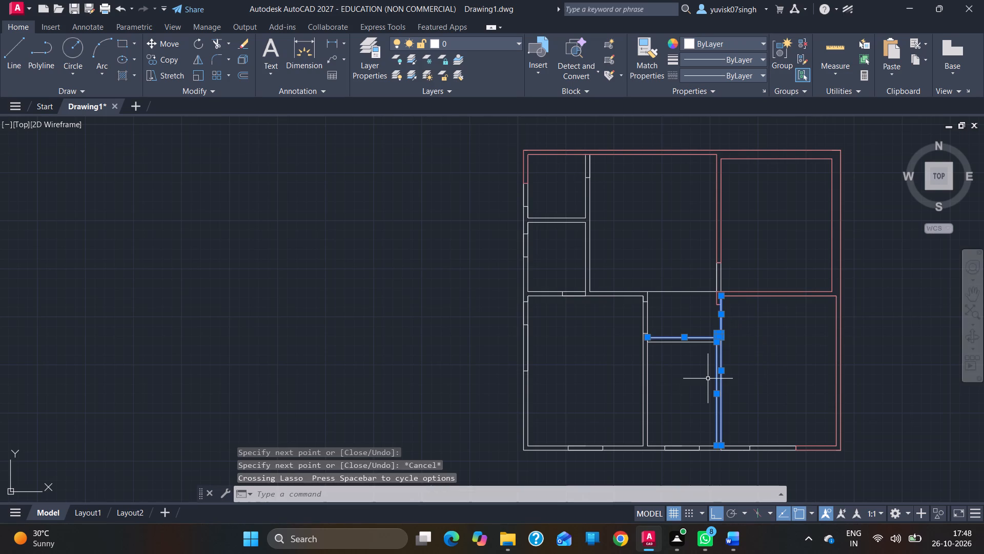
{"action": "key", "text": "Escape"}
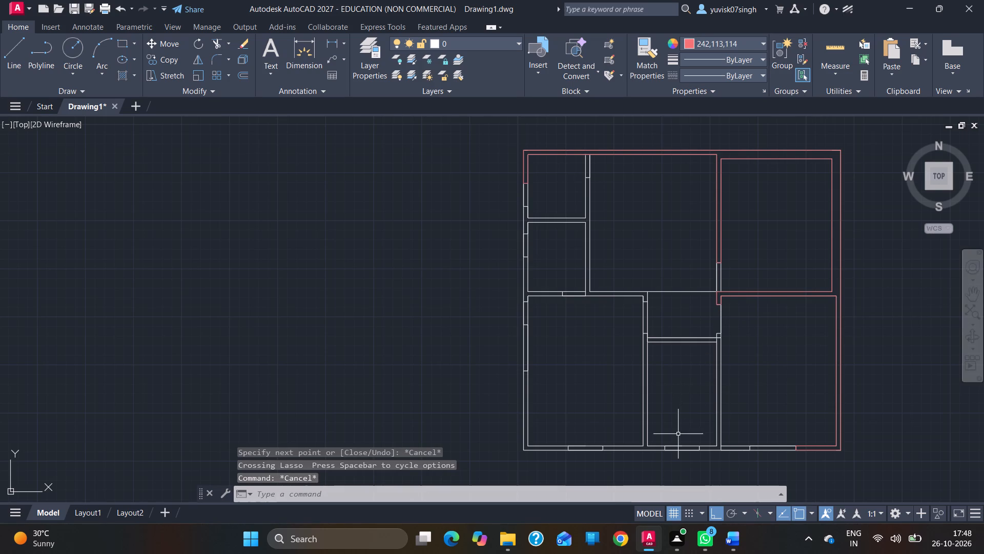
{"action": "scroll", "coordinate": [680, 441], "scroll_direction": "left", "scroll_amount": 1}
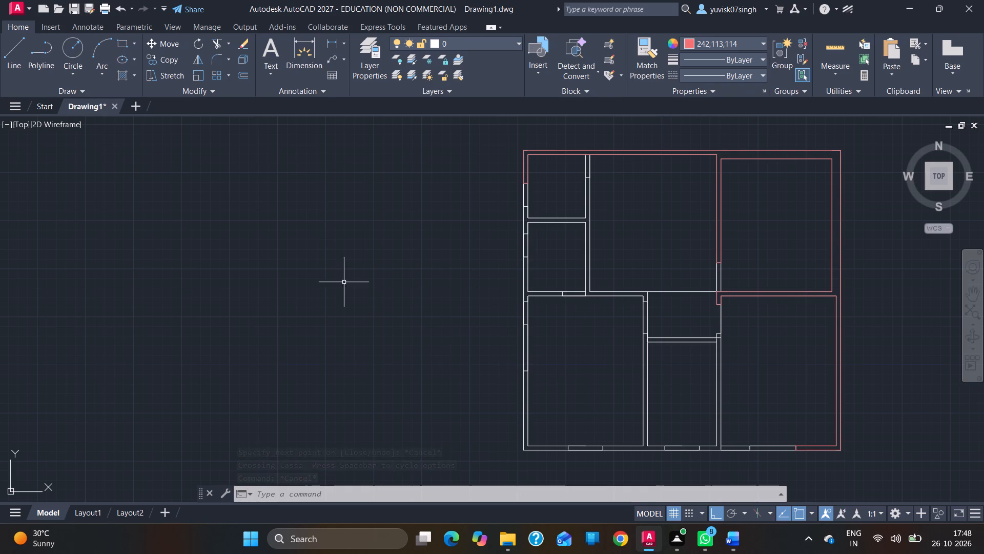
Trace from the lower-middle room's window jamb along the outer bottom wall, up the right partition 10'-1 1/2", and across its 4 1/2" end.
{"action": "left_click", "coordinate": [11, 68]}
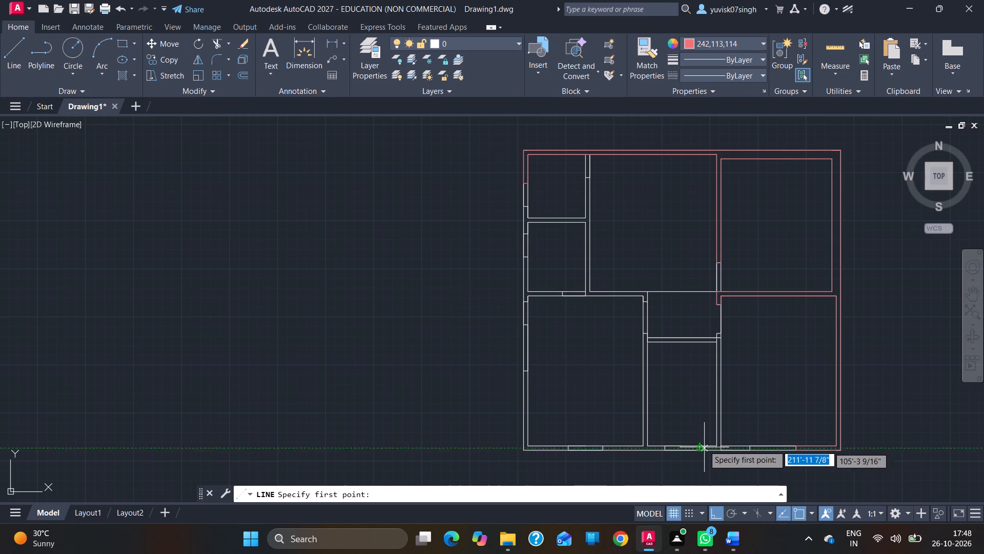
{"action": "scroll", "coordinate": [702, 443], "scroll_direction": "up", "scroll_amount": 3, "text": "ctrl"}
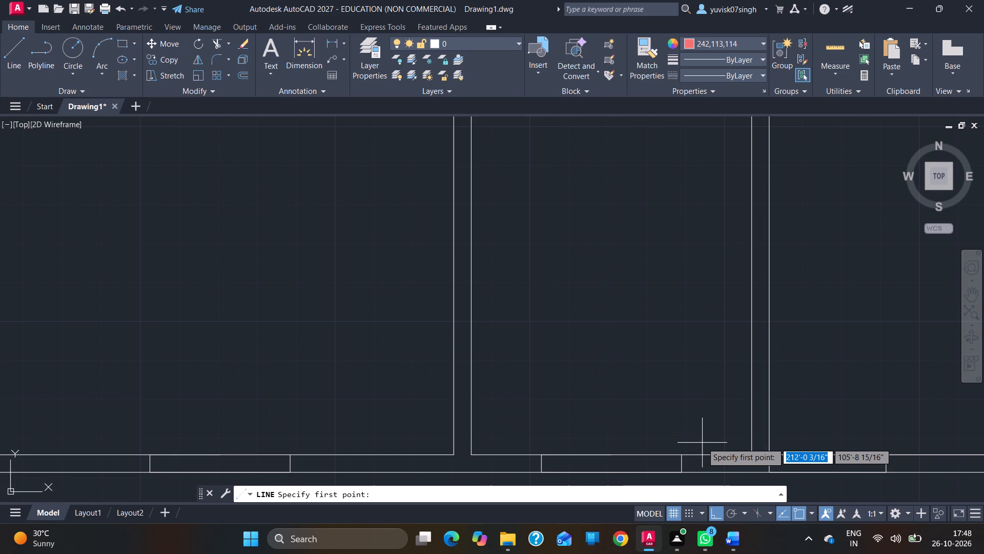
{"action": "left_click", "coordinate": [680, 456]}
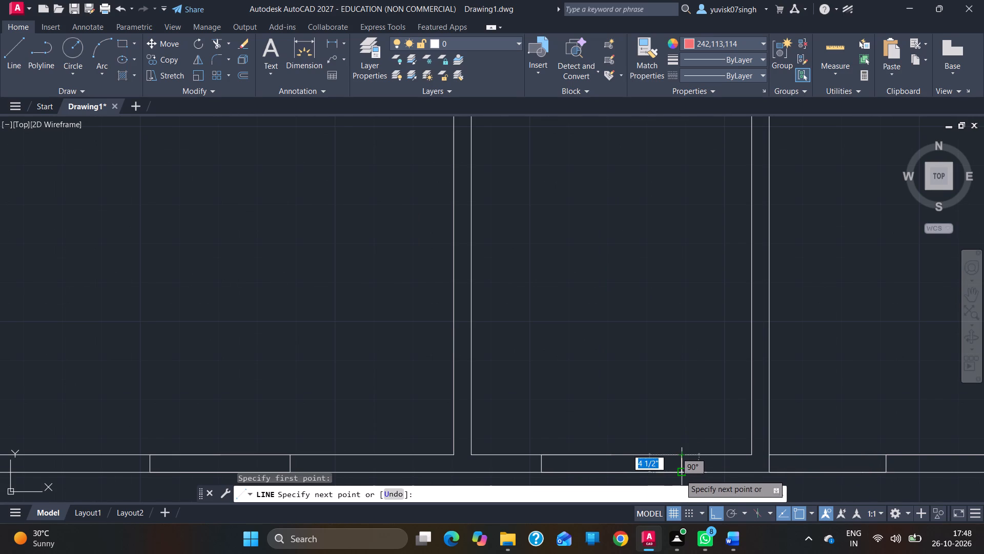
{"action": "left_click", "coordinate": [680, 473]}
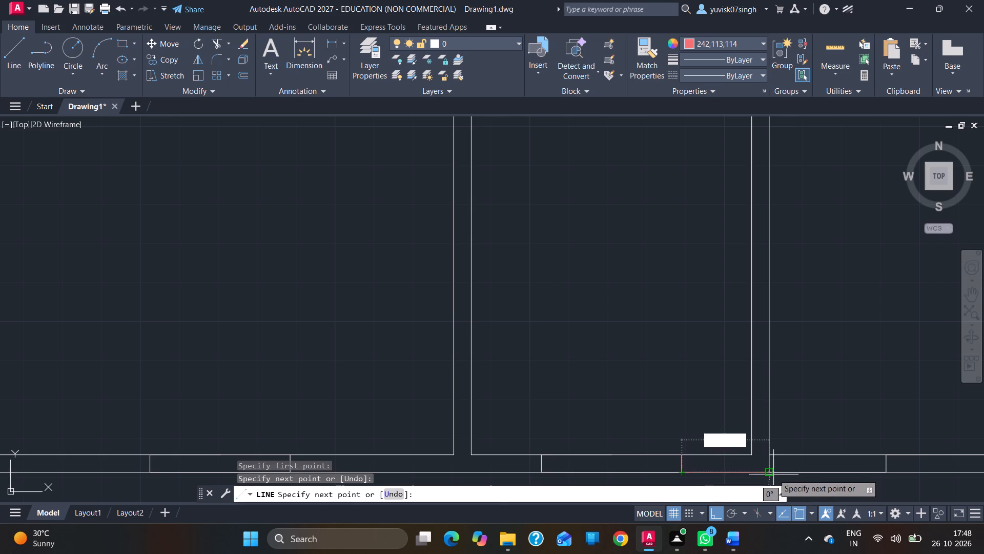
{"action": "left_click", "coordinate": [771, 472]}
{"action": "scroll", "coordinate": [763, 378], "scroll_direction": "down", "scroll_amount": 2, "text": "ctrl"}
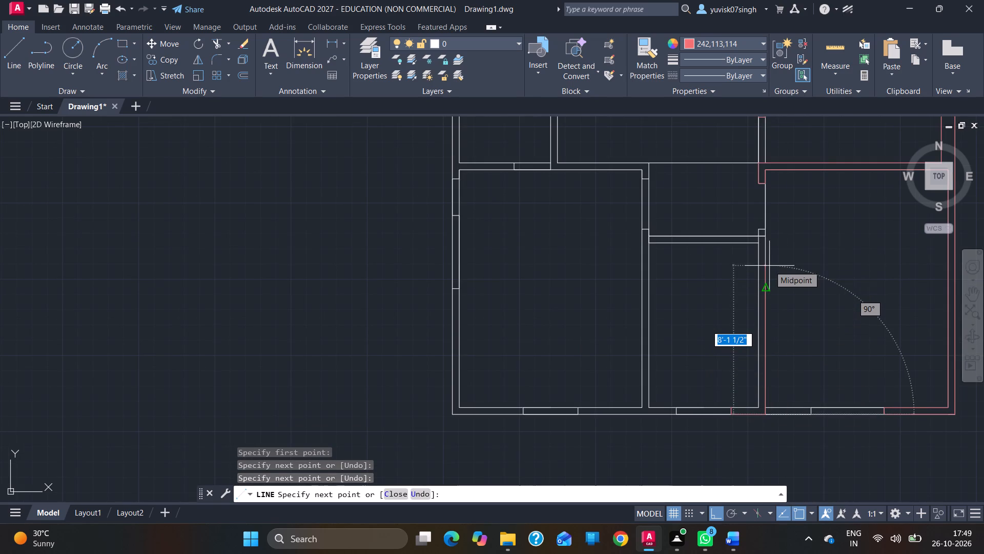
{"action": "left_click", "coordinate": [766, 229]}
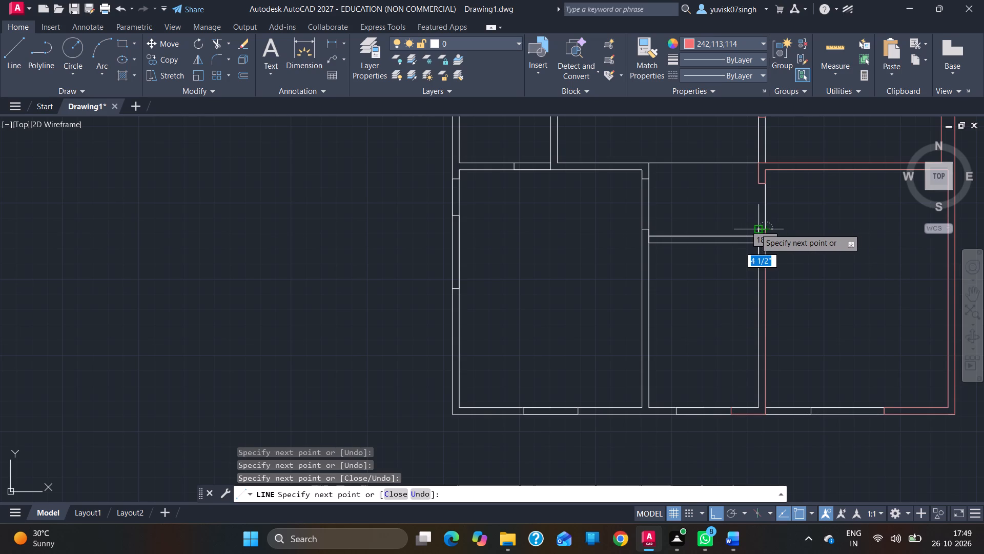
{"action": "left_click", "coordinate": [754, 228]}
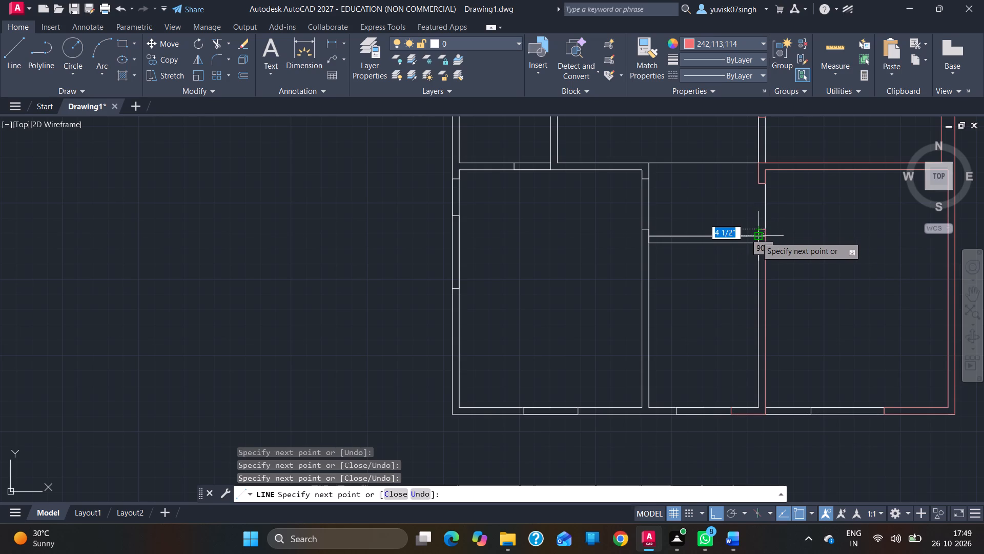
Continue around the 1'-6" stub of the lower-middle room's top wall, down the partition 9', and 1'-6" back to the window.
{"action": "left_click", "coordinate": [756, 236]}
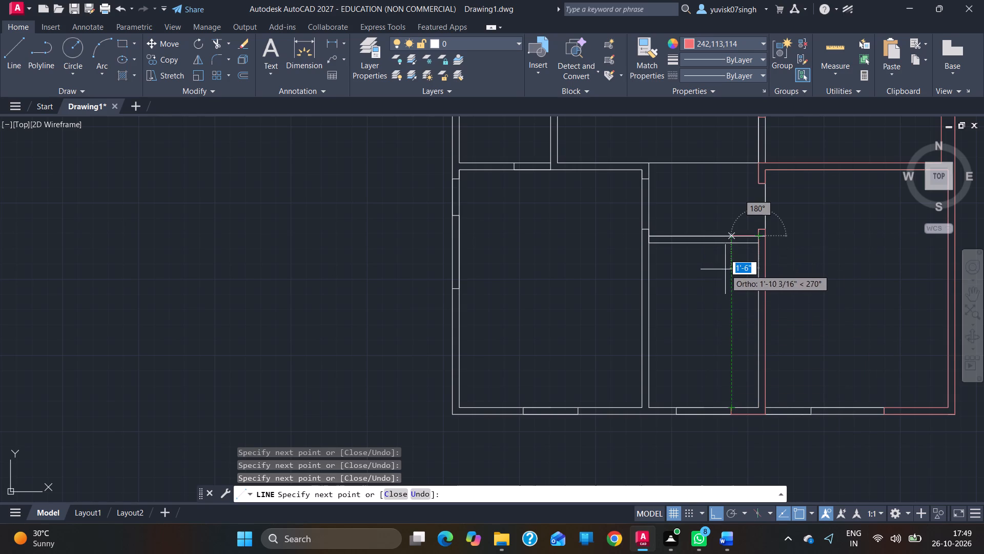
{"action": "left_click", "coordinate": [731, 236]}
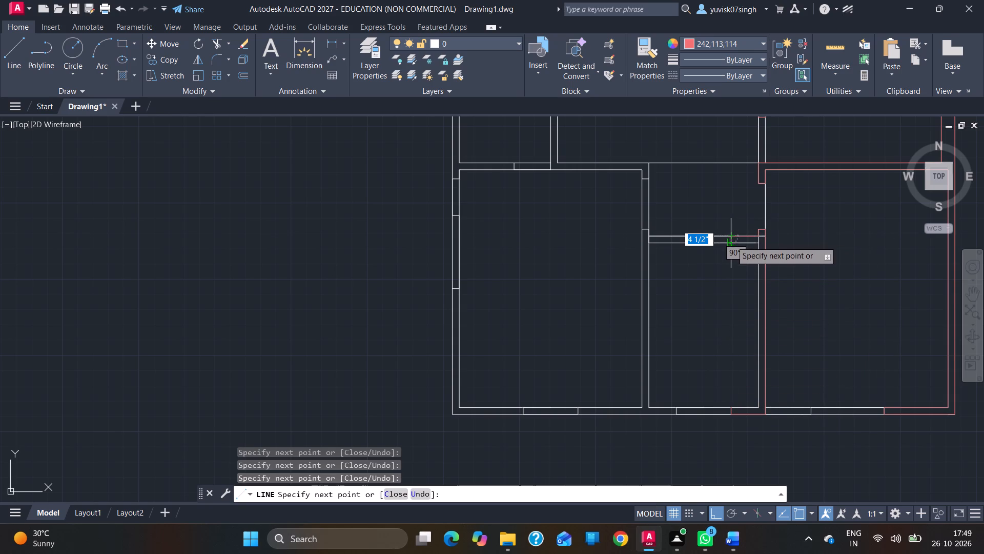
{"action": "left_click", "coordinate": [731, 241]}
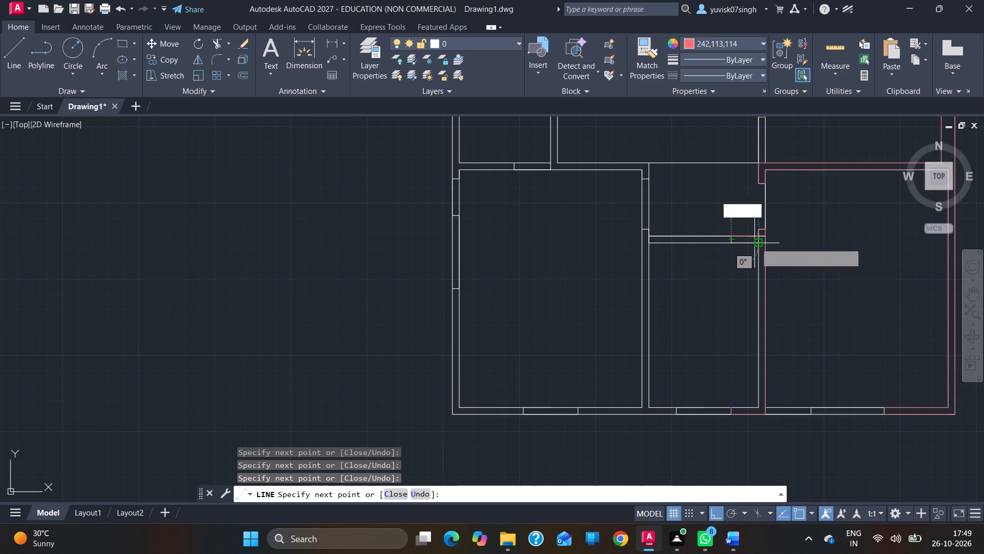
{"action": "left_click", "coordinate": [757, 241]}
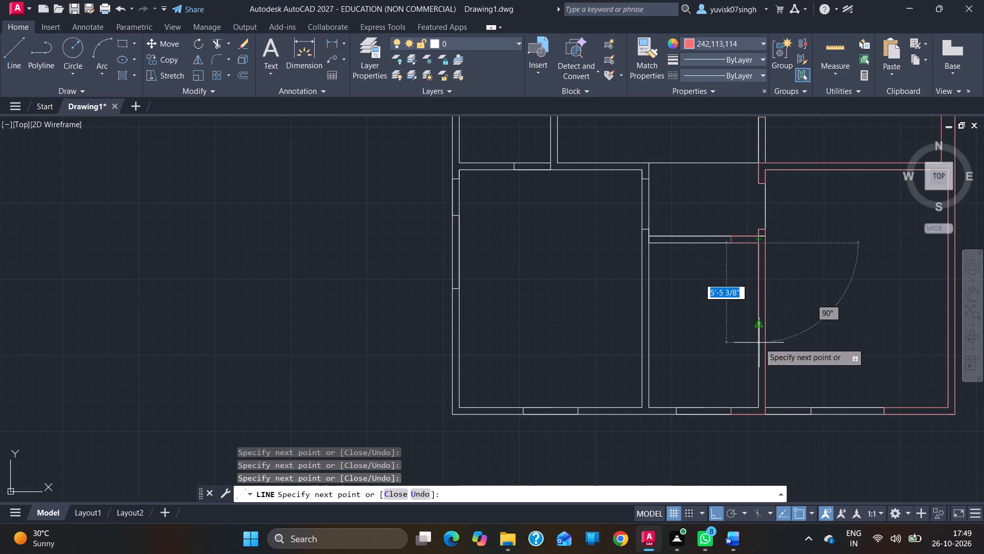
{"action": "left_click", "coordinate": [757, 406]}
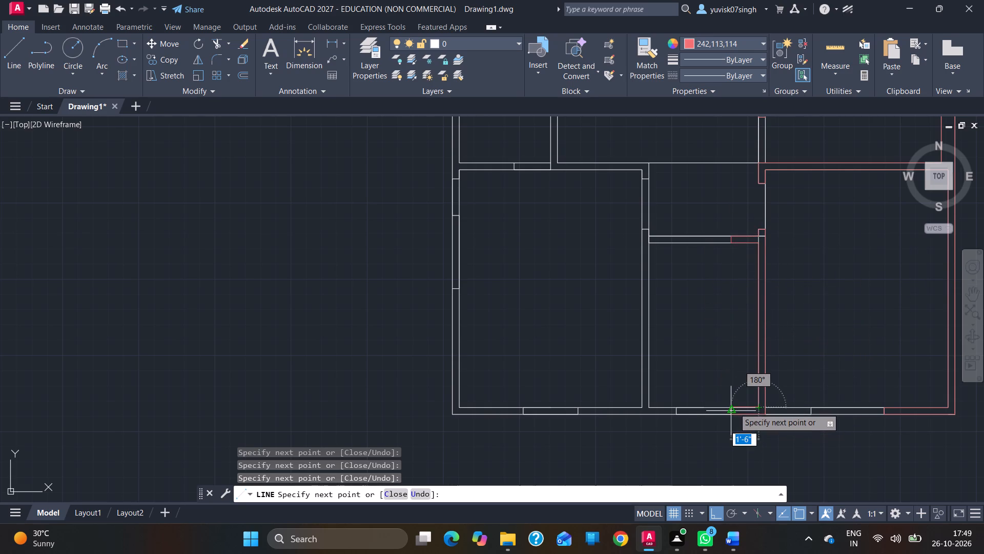
{"action": "left_click", "coordinate": [732, 406]}
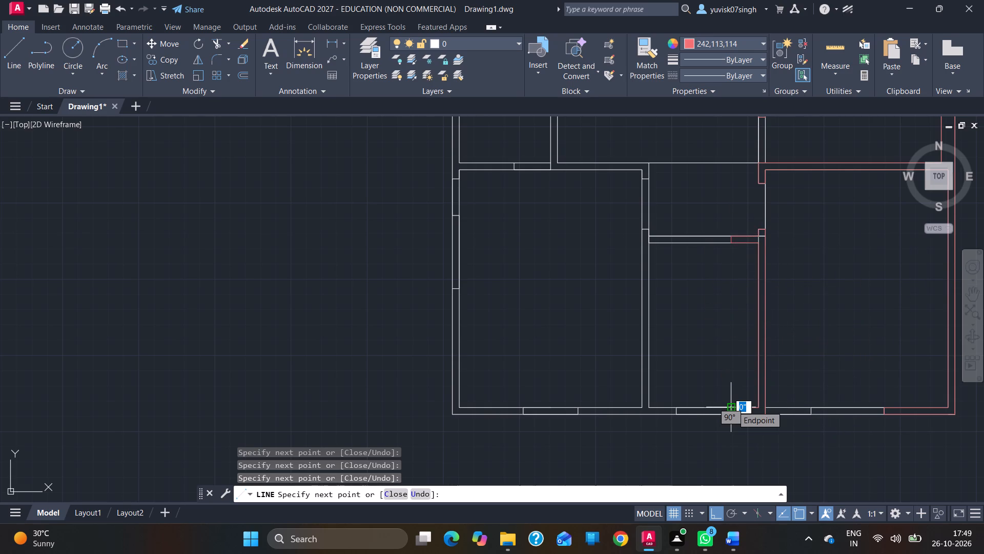
{"action": "key", "text": "Escape"}
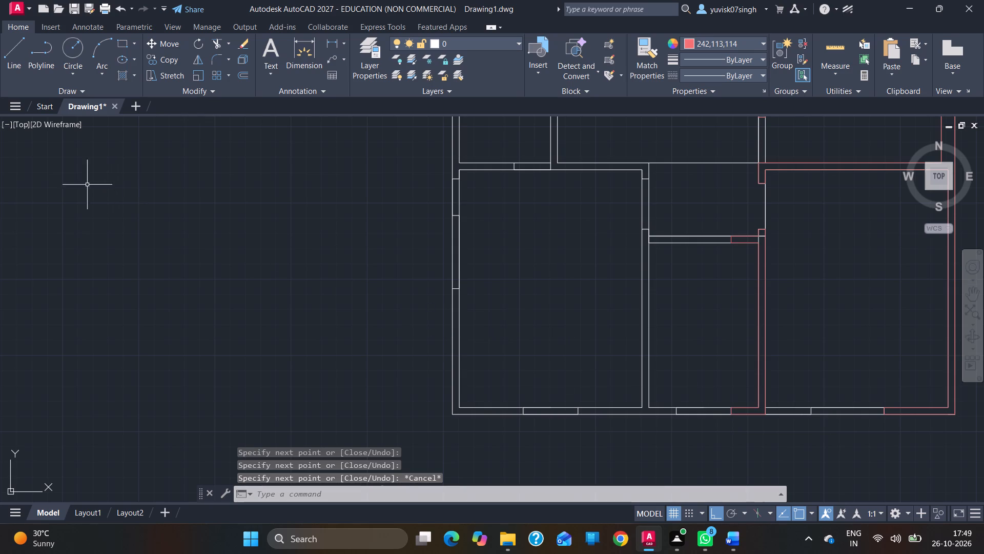
Trace the partition between the lower-left and lower-middle rooms, and the bottom wall between their windows, including 3'-6" along the lower-left room's inner face.
{"action": "left_click", "coordinate": [13, 58]}
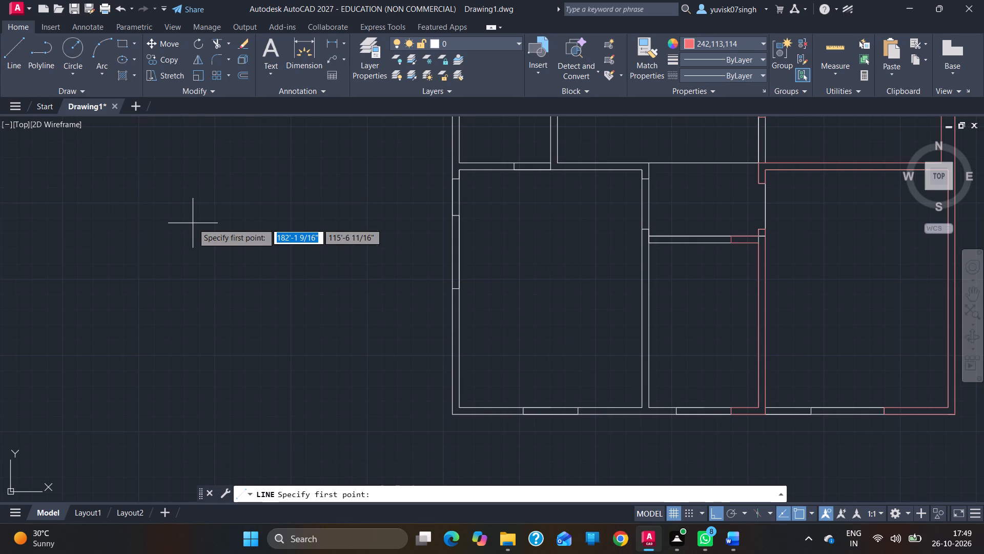
{"action": "left_click", "coordinate": [675, 407]}
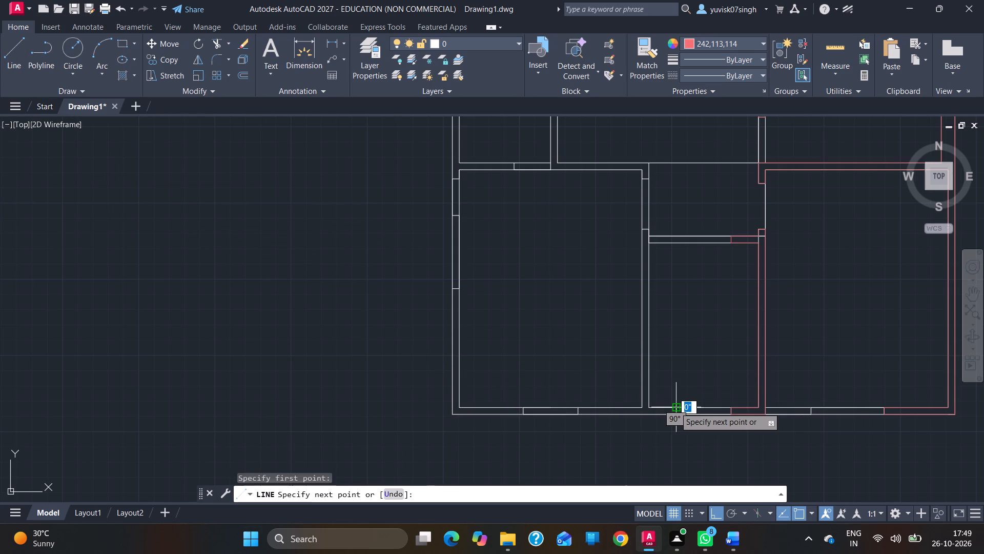
{"action": "left_click", "coordinate": [650, 406]}
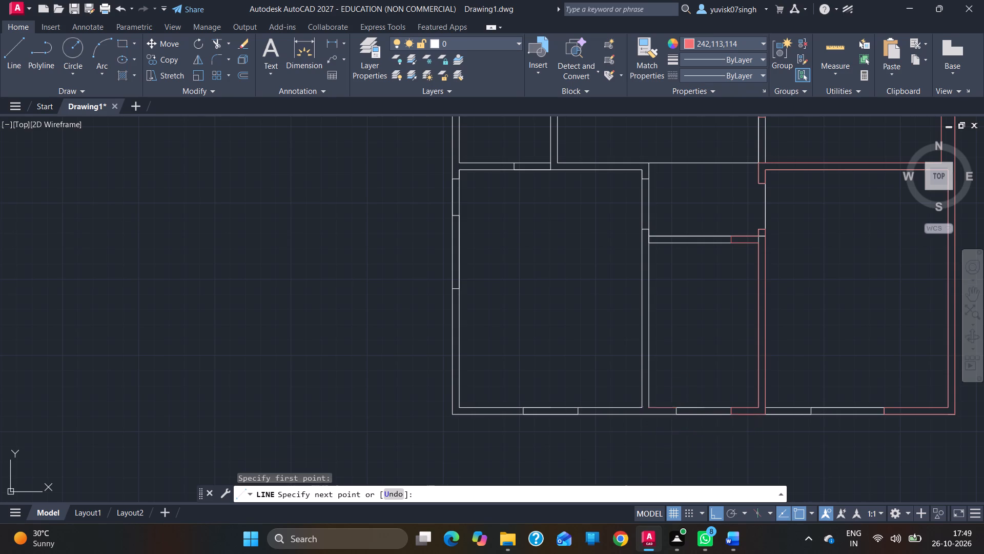
{"action": "left_click", "coordinate": [649, 224]}
{"action": "left_click", "coordinate": [637, 227]}
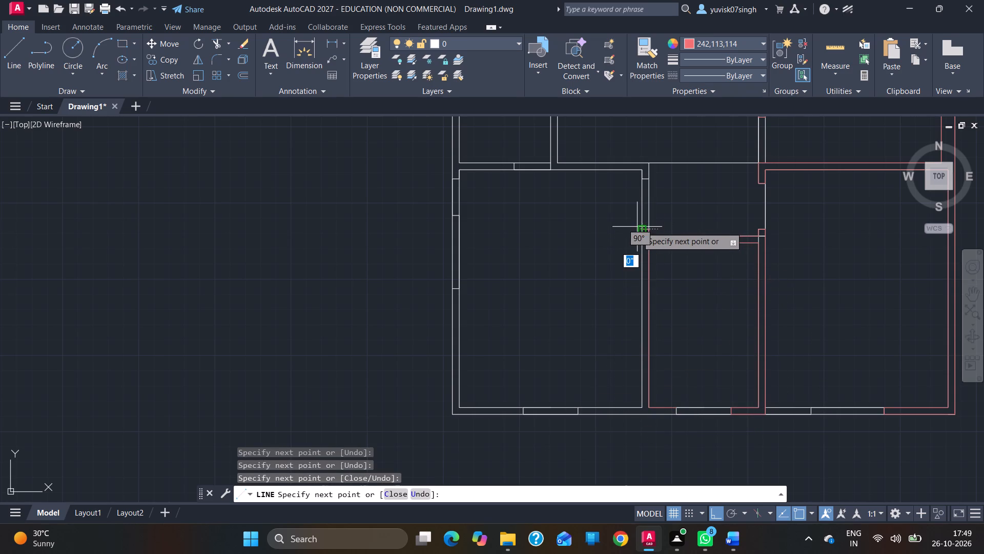
{"action": "left_click", "coordinate": [639, 408]}
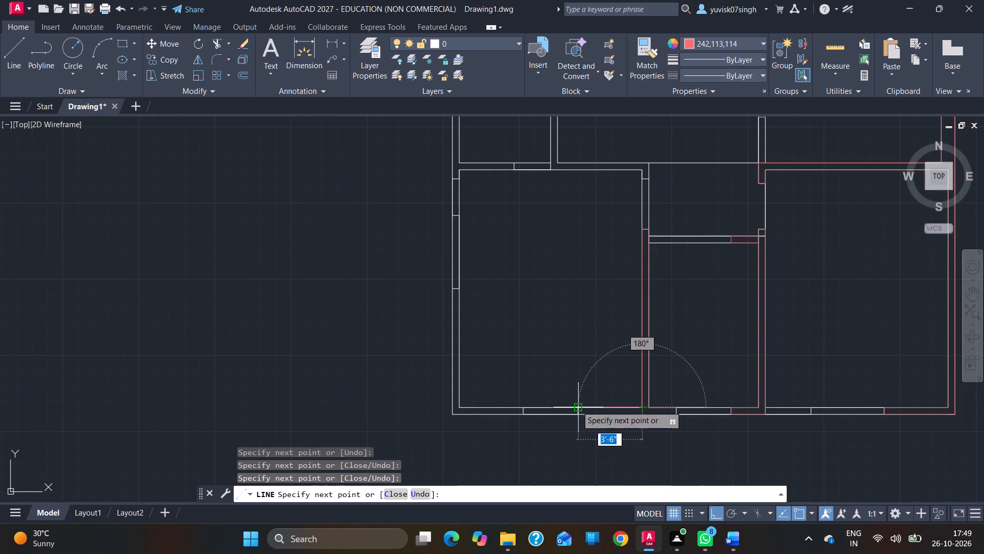
{"action": "left_click", "coordinate": [577, 405]}
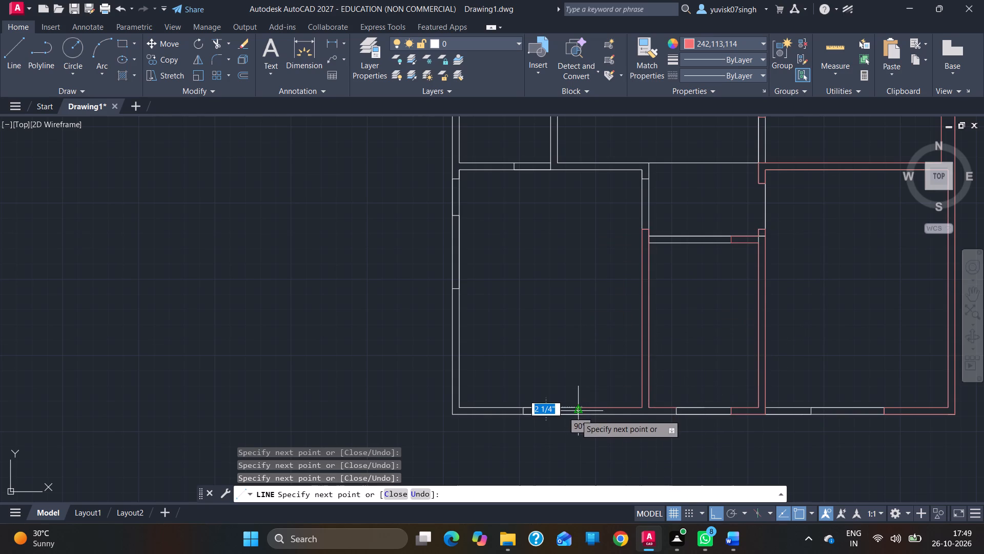
{"action": "left_click_drag", "start_coordinate": [576, 420], "coordinate": [636, 417]}
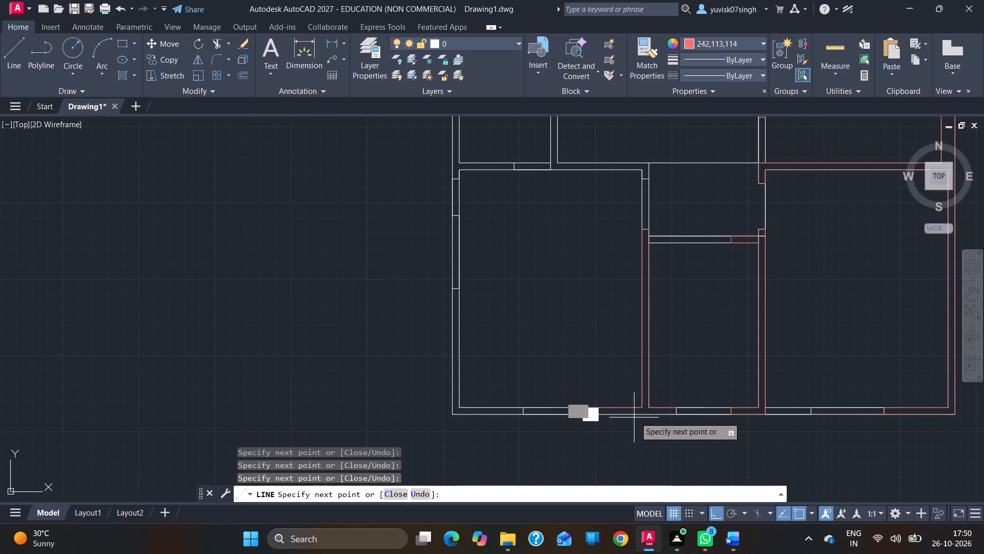
{"action": "left_click_drag", "start_coordinate": [636, 417], "coordinate": [674, 413]}
{"action": "left_click", "coordinate": [674, 413]}
{"action": "key", "text": "Escape"}
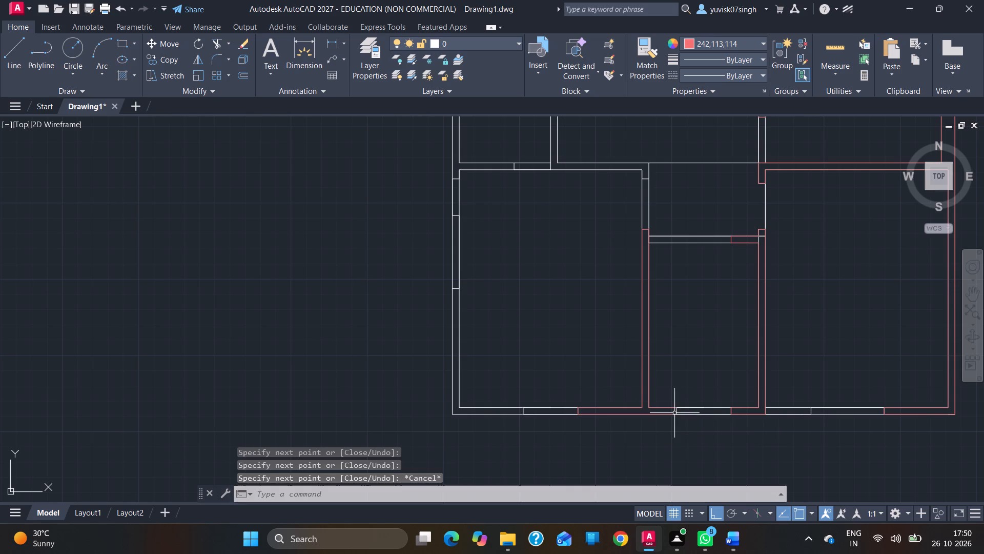
Trace the lower-left corner walls between the bottom and side windows, with outer faces of 6'-10 1/2" and 3'-9 1/2".
{"action": "left_click", "coordinate": [6, 68]}
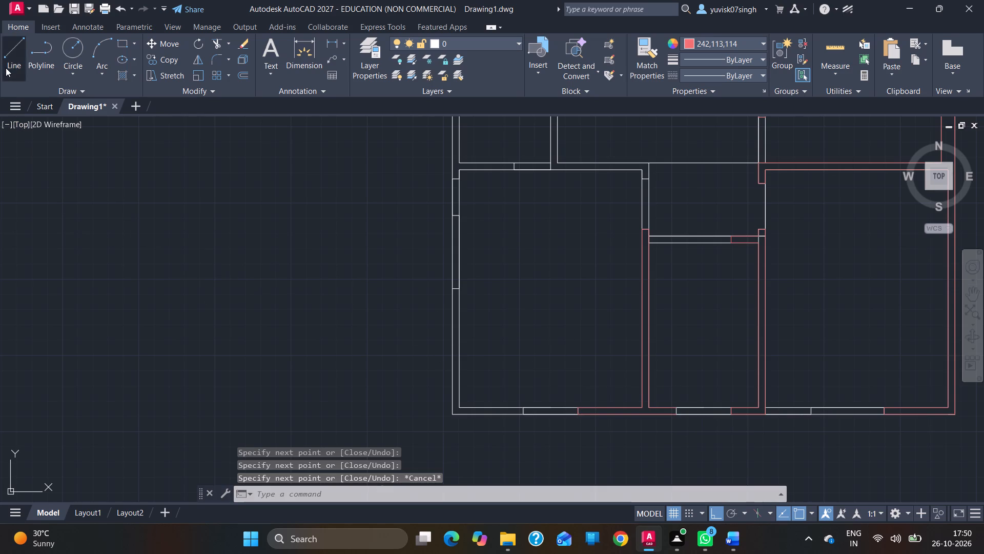
{"action": "left_click", "coordinate": [521, 412]}
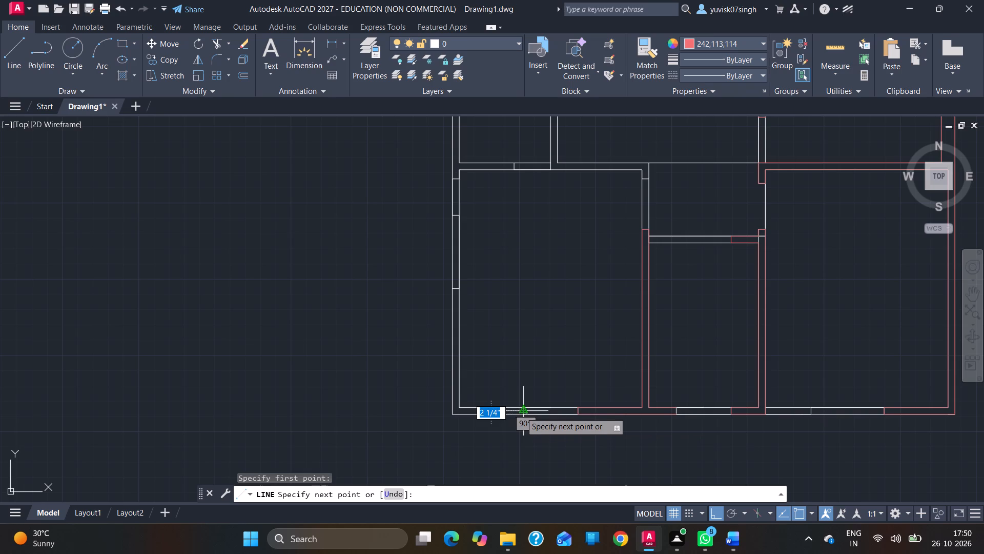
{"action": "left_click_drag", "start_coordinate": [522, 405], "coordinate": [460, 406]}
{"action": "left_click", "coordinate": [460, 406]}
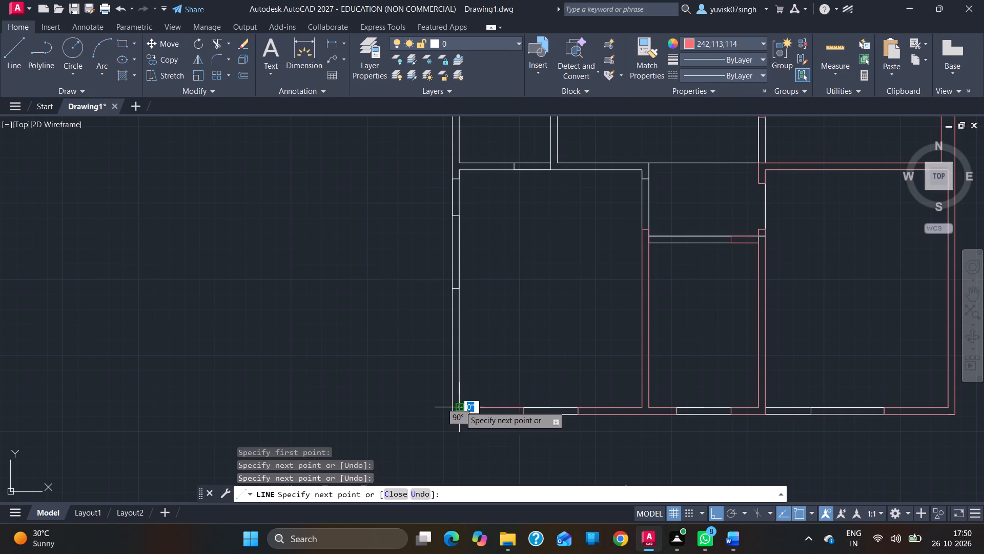
{"action": "left_click", "coordinate": [460, 291]}
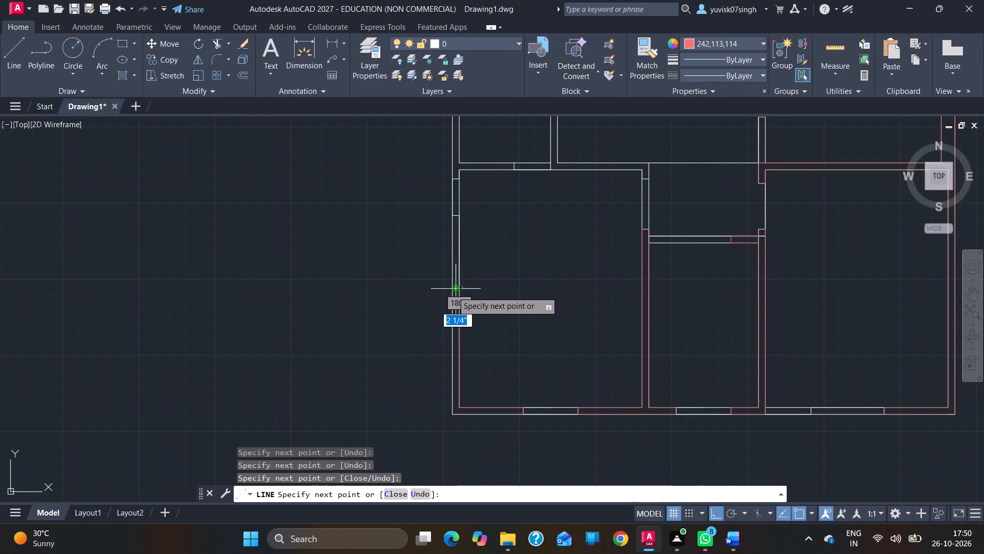
{"action": "left_click", "coordinate": [449, 291]}
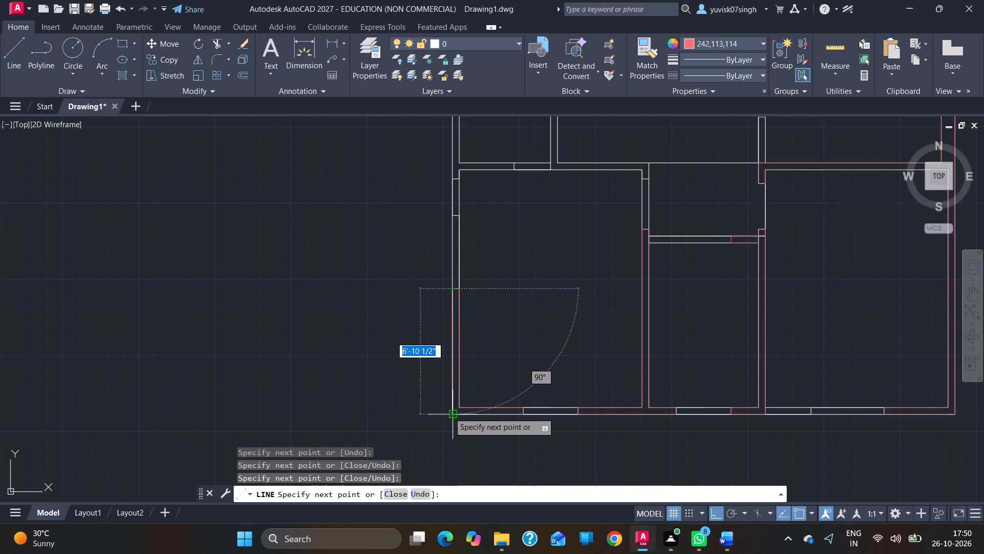
{"action": "left_click", "coordinate": [449, 412]}
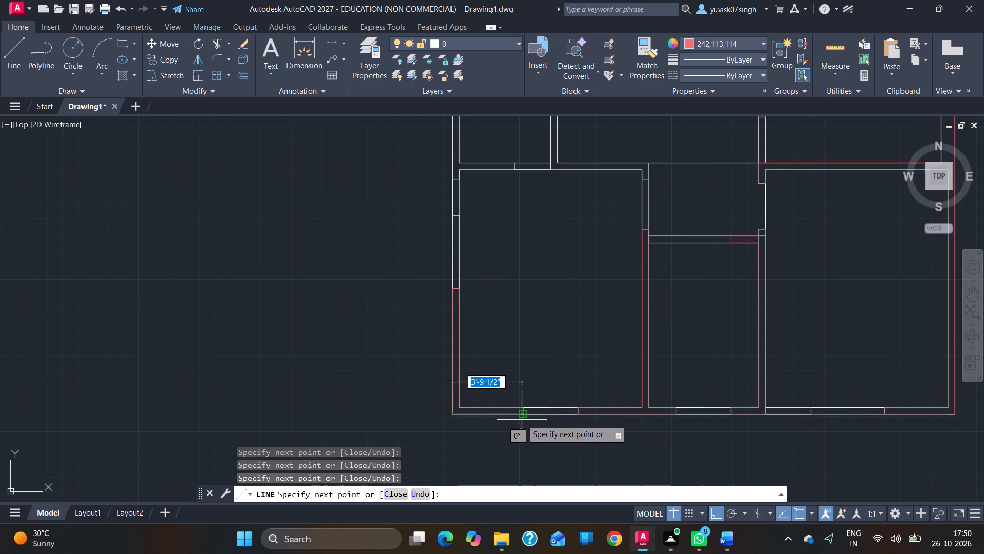
{"action": "left_click", "coordinate": [522, 420]}
{"action": "key", "text": "Escape"}
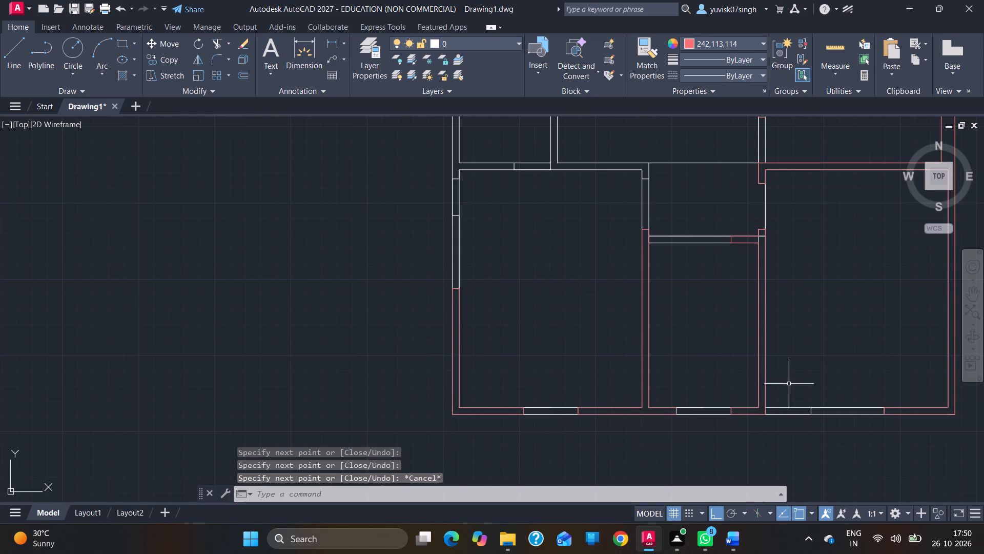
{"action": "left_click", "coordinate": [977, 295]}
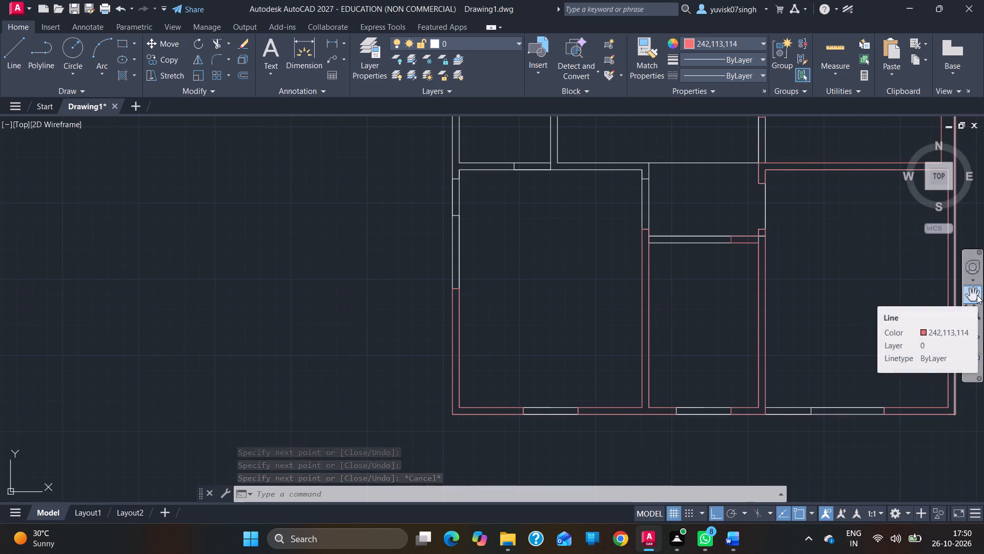
Trace the closed T-shaped wall outline between the lower-left room and the small room above, from the door jamb 3' to the 4 1/2" outer wall between side windows.
{"action": "left_click_drag", "start_coordinate": [482, 268], "coordinate": [453, 411]}
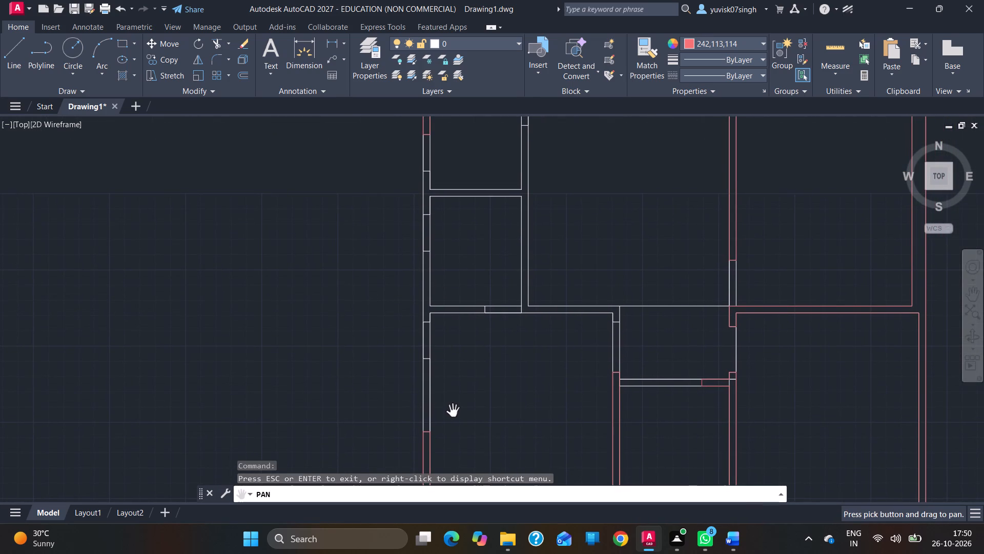
{"action": "key", "text": "Escape"}
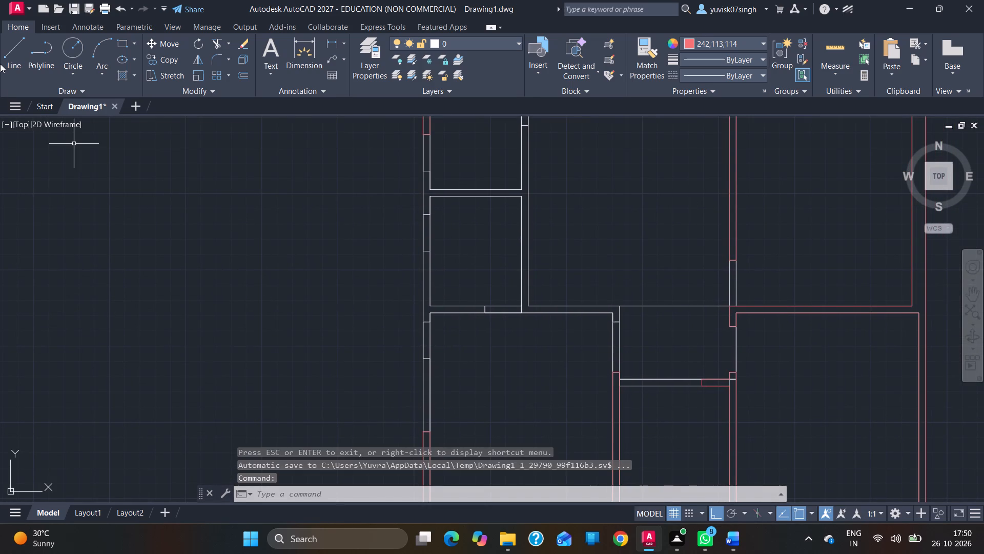
{"action": "left_click", "coordinate": [3, 61]}
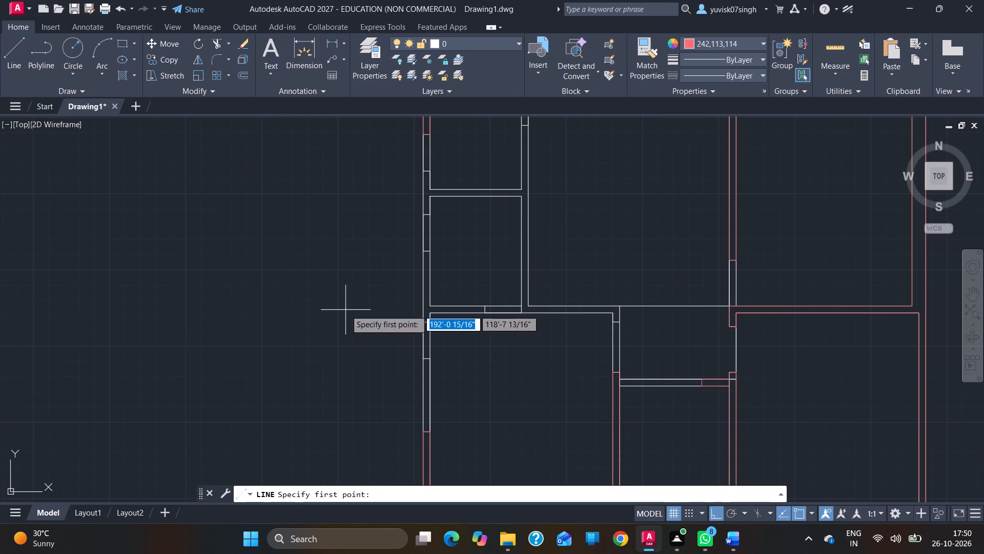
{"action": "left_click", "coordinate": [483, 314]}
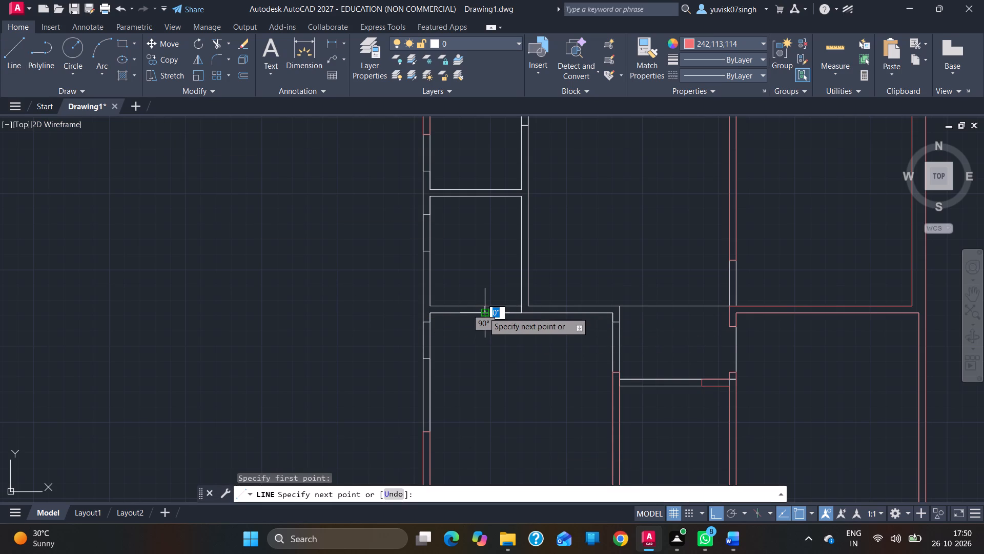
{"action": "left_click_drag", "start_coordinate": [484, 304], "coordinate": [468, 303]}
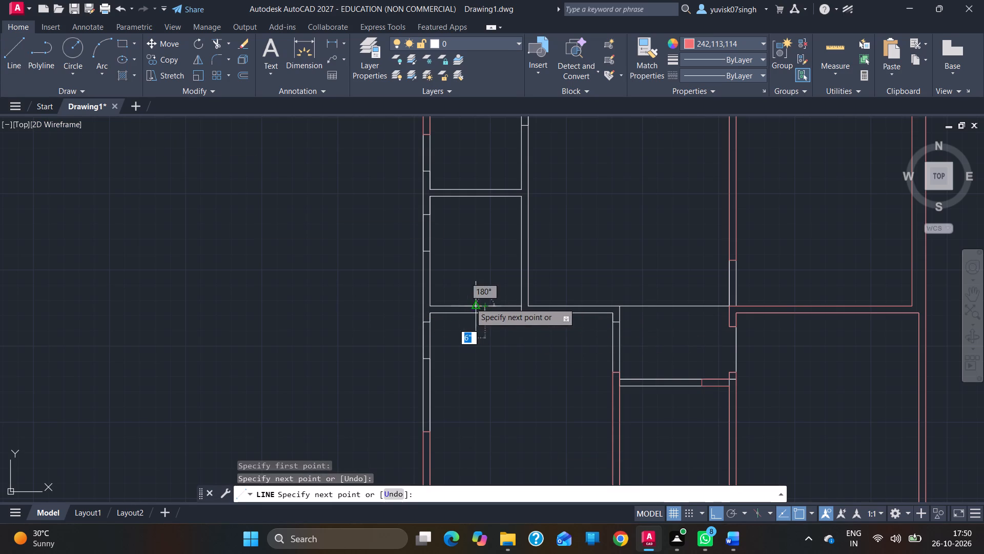
{"action": "left_click_drag", "start_coordinate": [468, 303], "coordinate": [431, 303]}
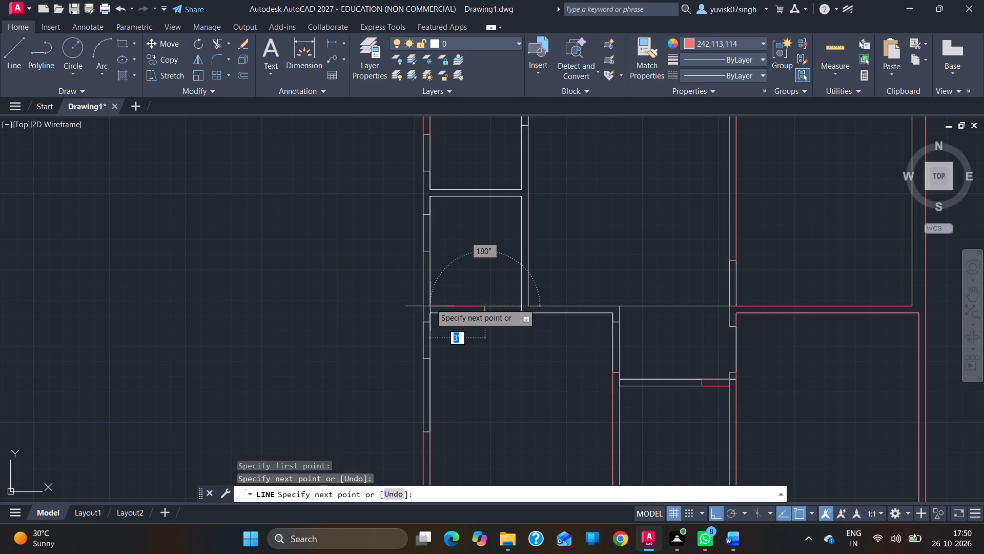
{"action": "left_click", "coordinate": [430, 303]}
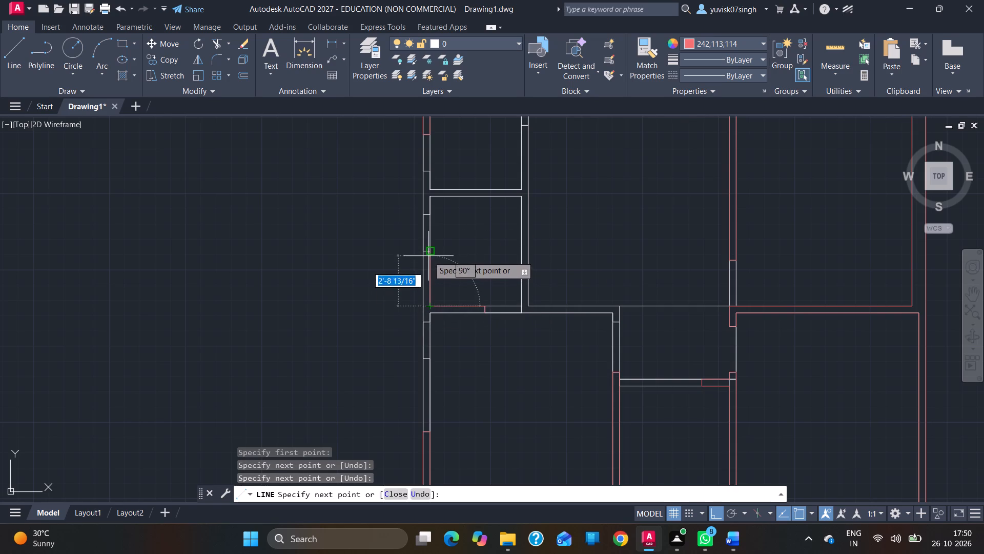
{"action": "left_click", "coordinate": [429, 252]}
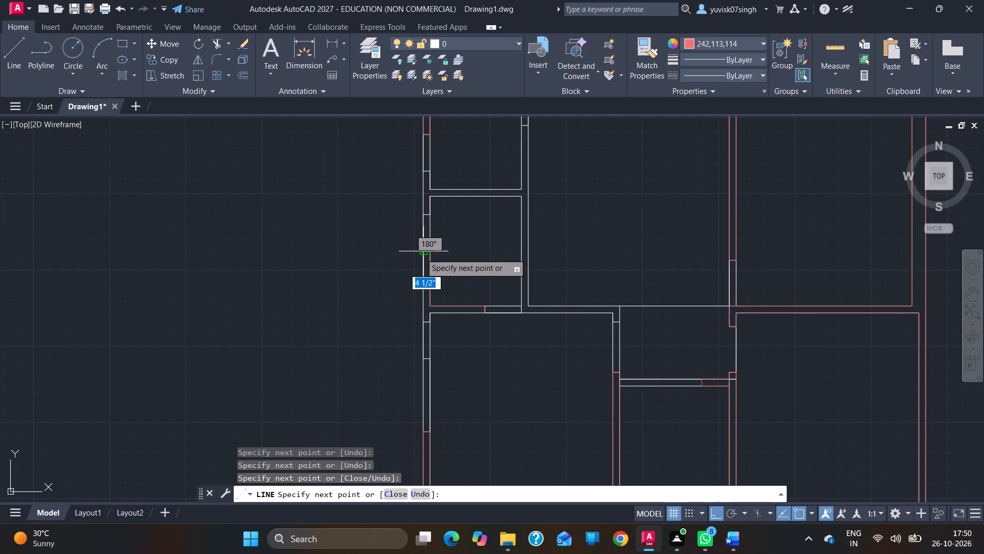
{"action": "left_click", "coordinate": [421, 253]}
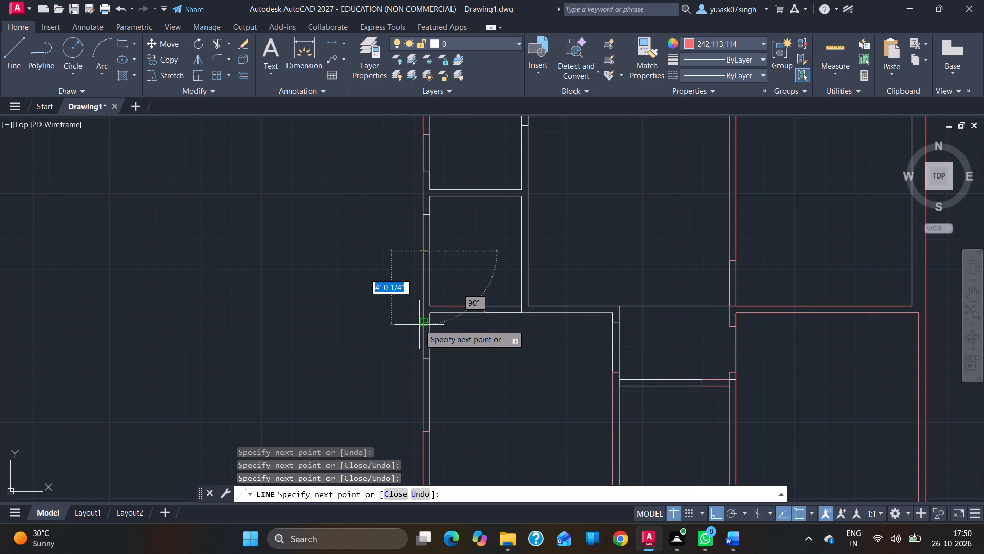
{"action": "left_click", "coordinate": [421, 325]}
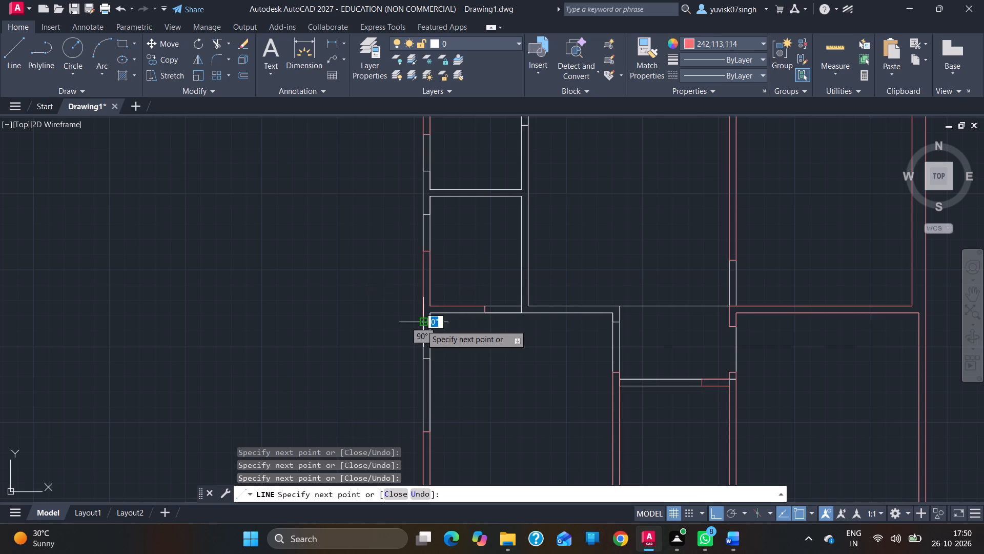
{"action": "left_click", "coordinate": [431, 325]}
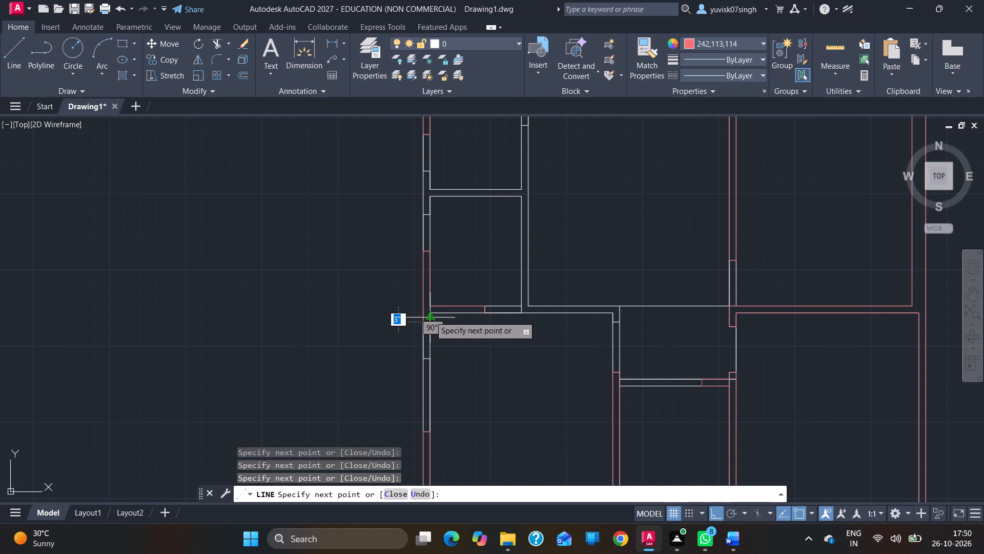
{"action": "left_click", "coordinate": [430, 312]}
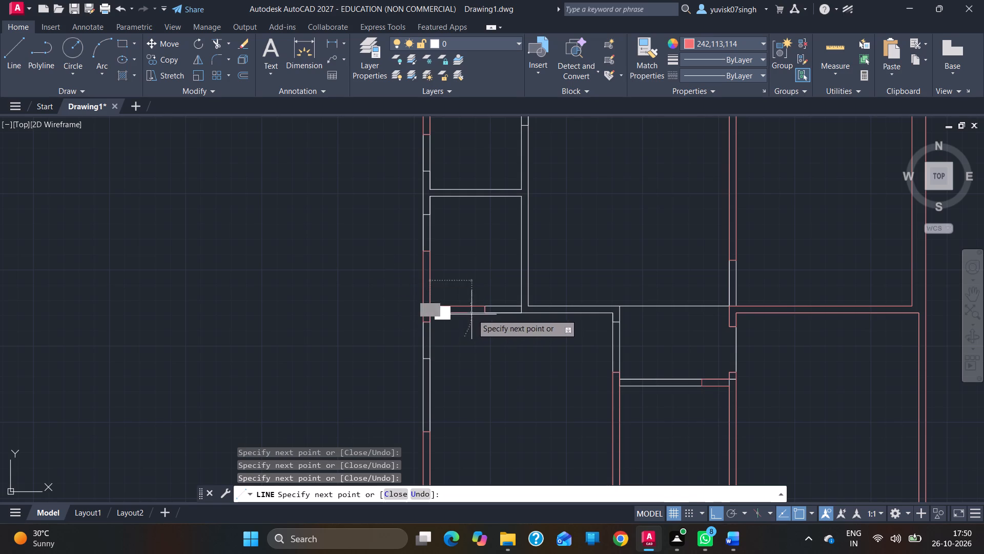
{"action": "left_click", "coordinate": [484, 312]}
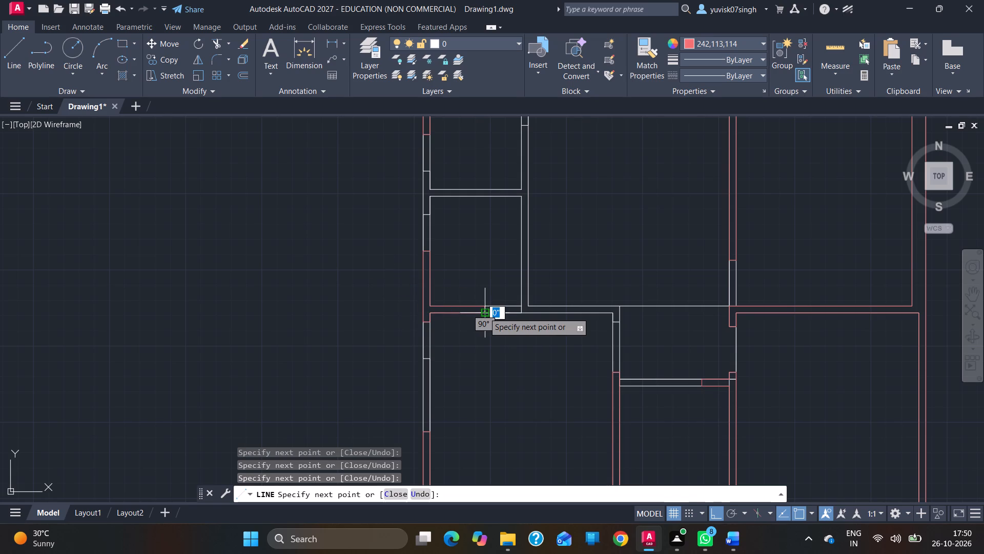
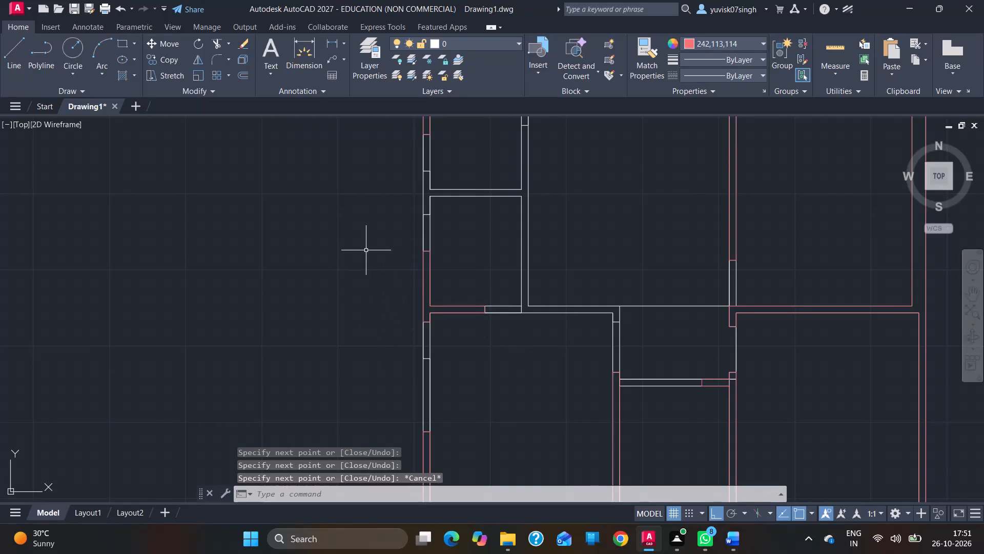
Trace the wall from the lower-left room's door jamb around its top-wall corner, 5' back, 9'-10 1/2" up the partition, and 4 1/2" across the upper jamb.
{"action": "left_click", "coordinate": [17, 66]}
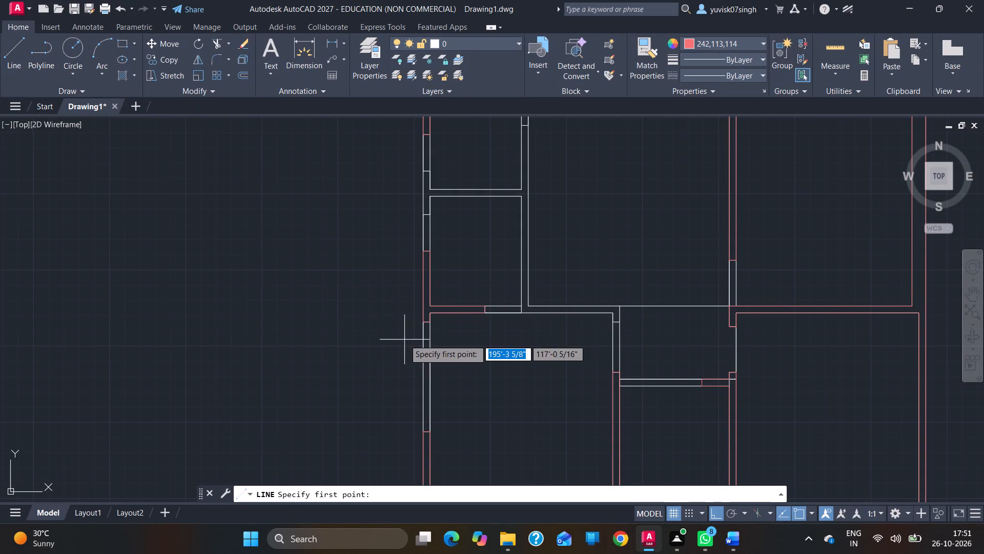
{"action": "left_click", "coordinate": [519, 314]}
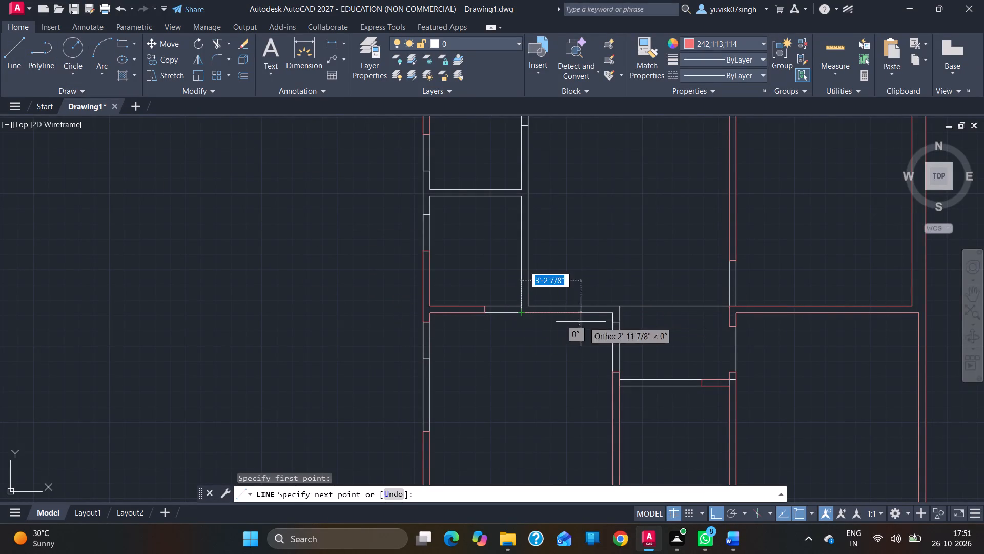
{"action": "left_click", "coordinate": [616, 312]}
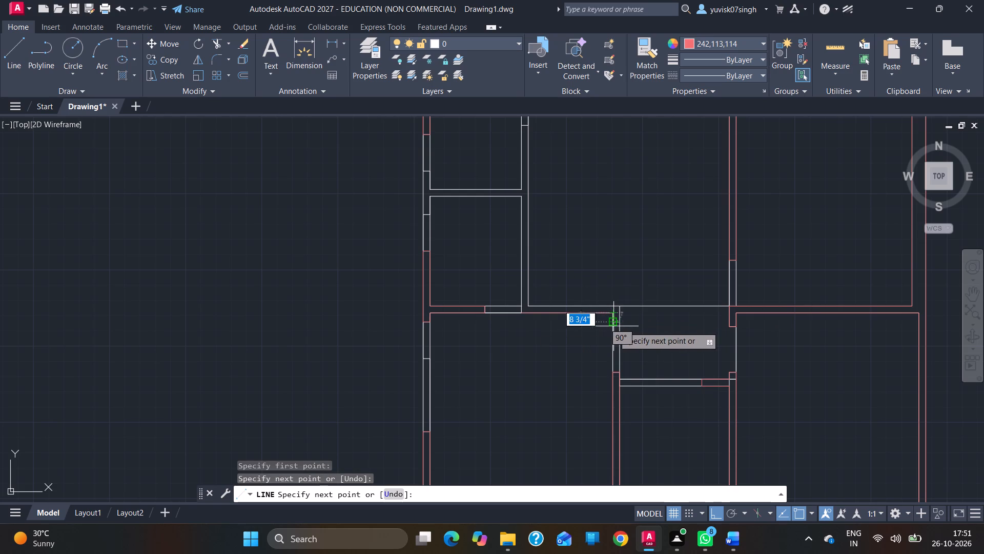
{"action": "left_click", "coordinate": [612, 324]}
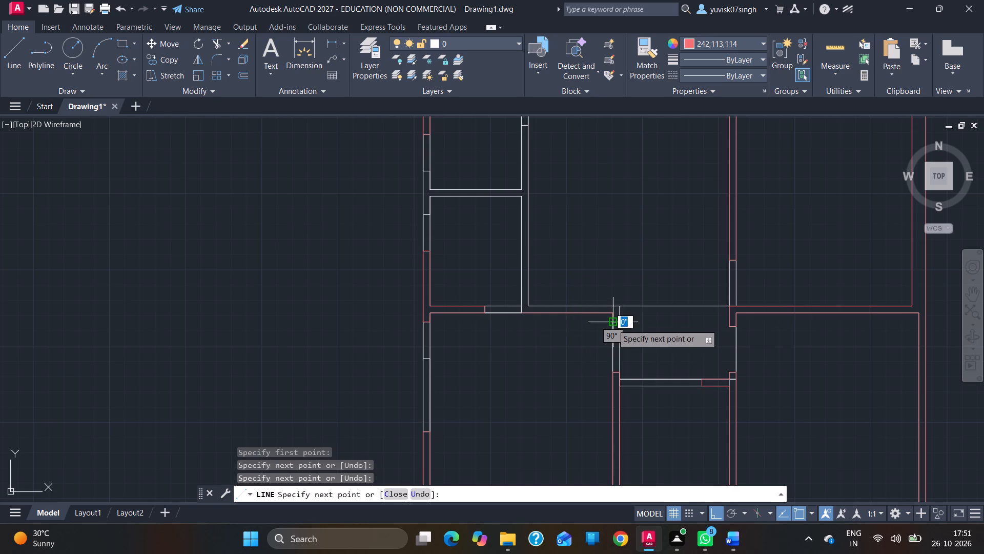
{"action": "left_click", "coordinate": [624, 324]}
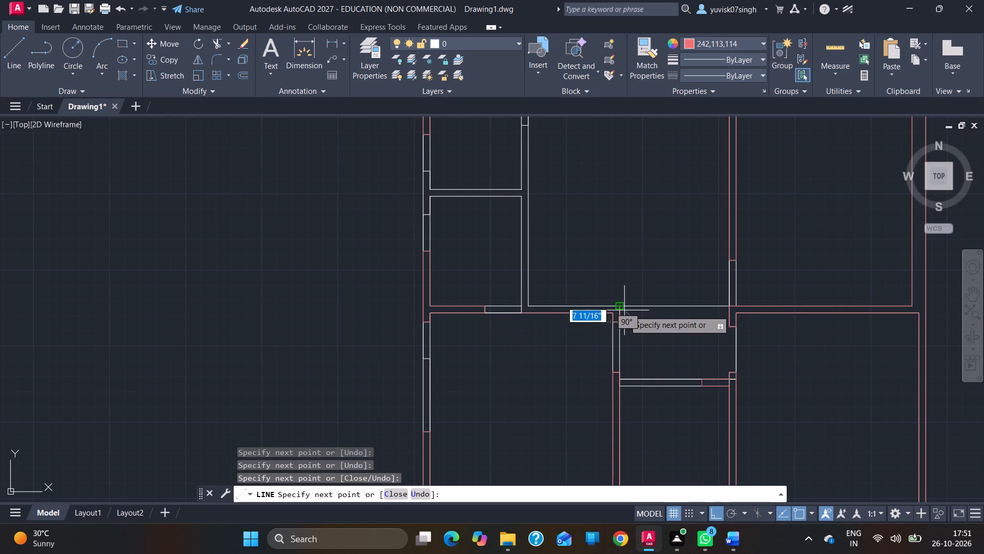
{"action": "left_click", "coordinate": [623, 307]}
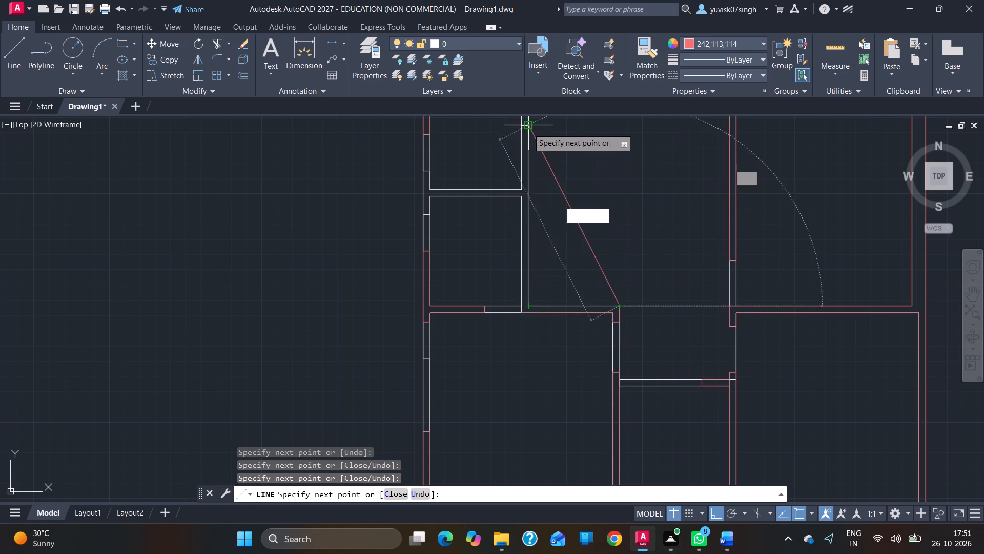
{"action": "left_click", "coordinate": [528, 304]}
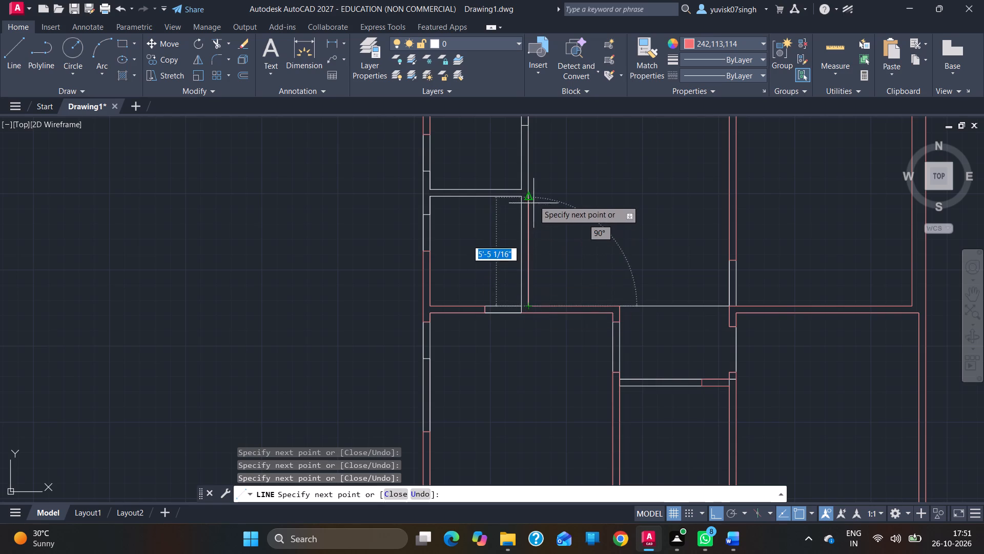
{"action": "left_click", "coordinate": [528, 127]}
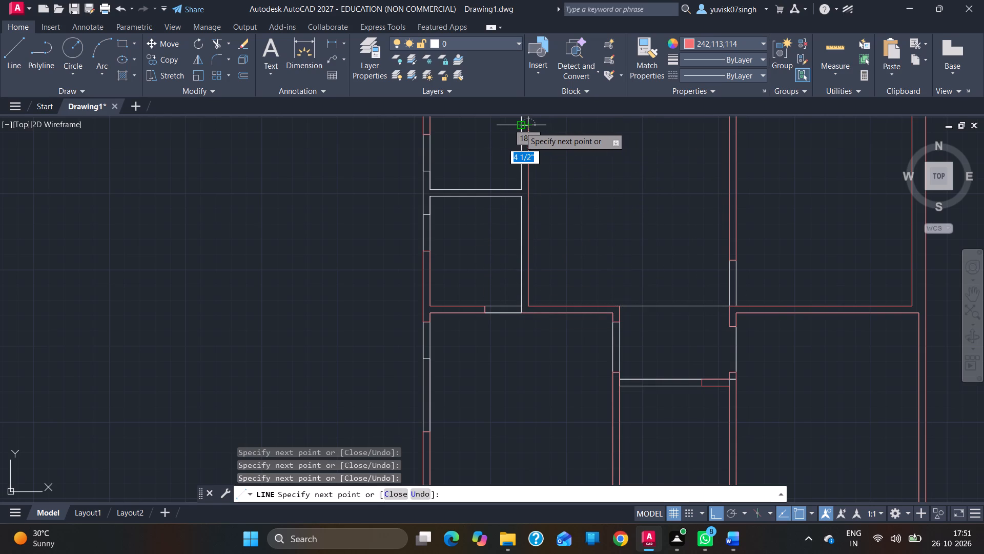
{"action": "left_click", "coordinate": [519, 127]}
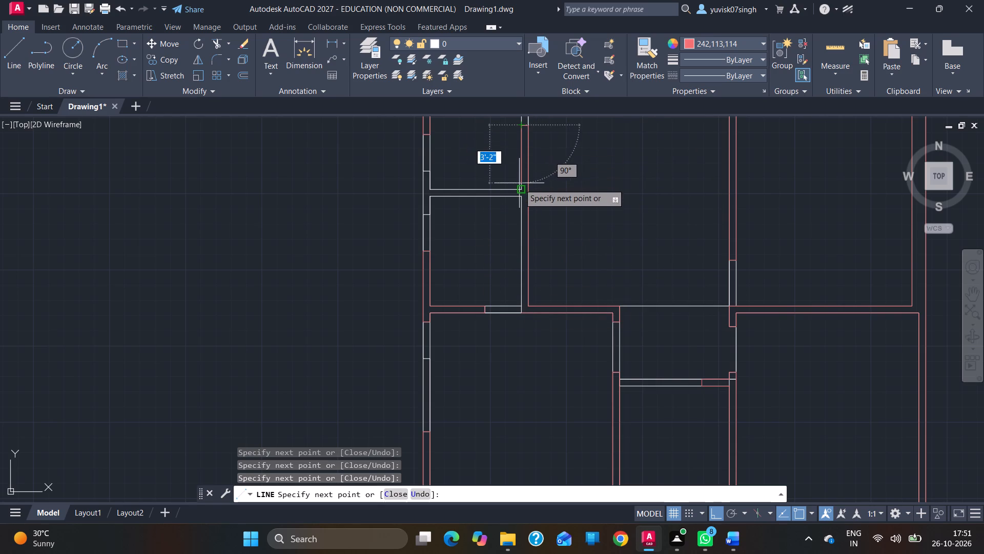
Close the outline around the 5' wall between the two small rooms, the 2'-4 1/2" outer wall between their windows, and the partition's 6' inner face.
{"action": "left_click", "coordinate": [519, 187]}
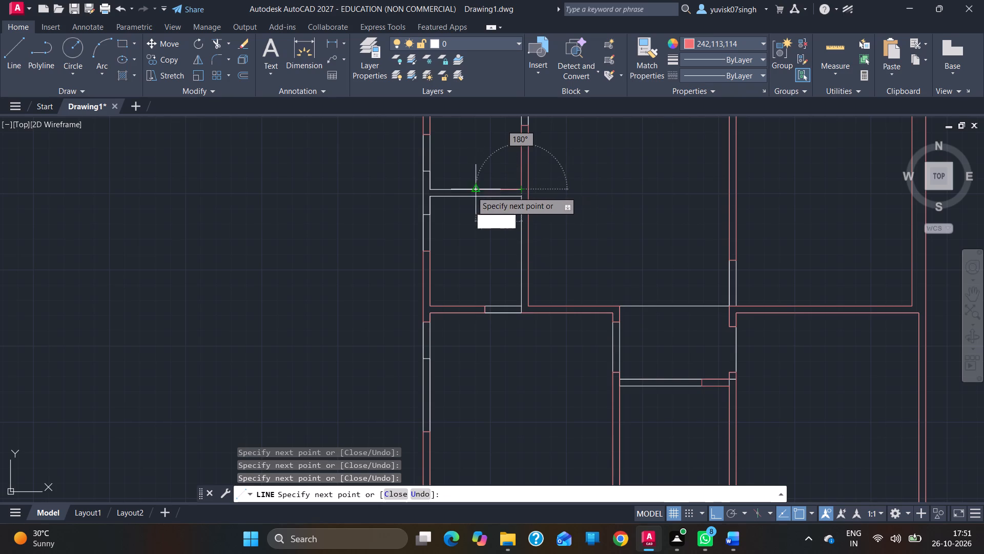
{"action": "left_click", "coordinate": [431, 189]}
{"action": "left_click", "coordinate": [431, 169]}
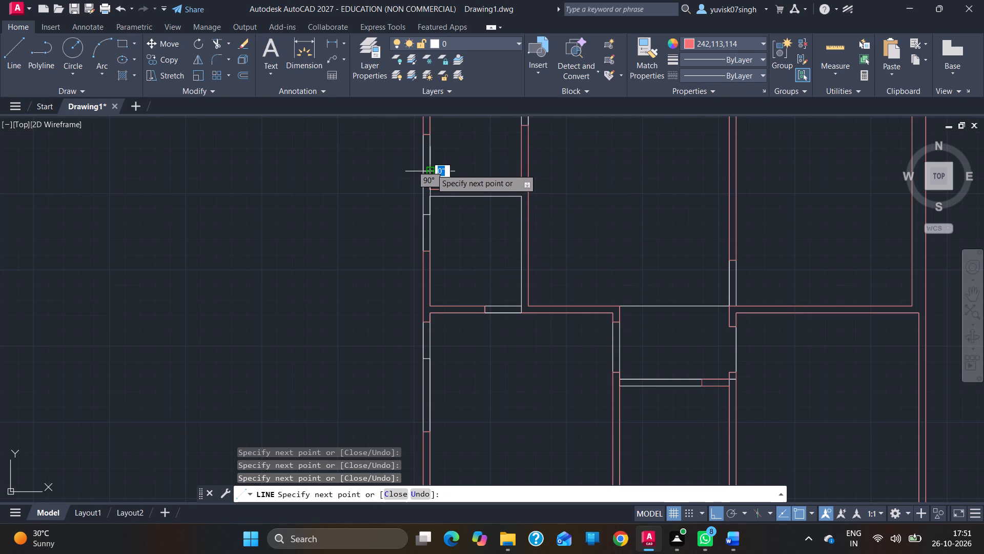
{"action": "left_click", "coordinate": [420, 169]}
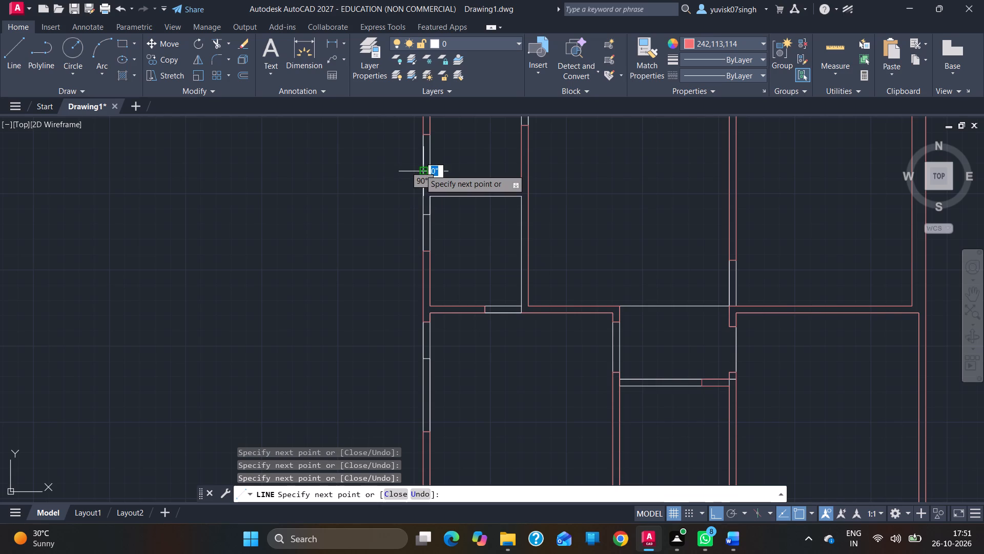
{"action": "left_click", "coordinate": [422, 212]}
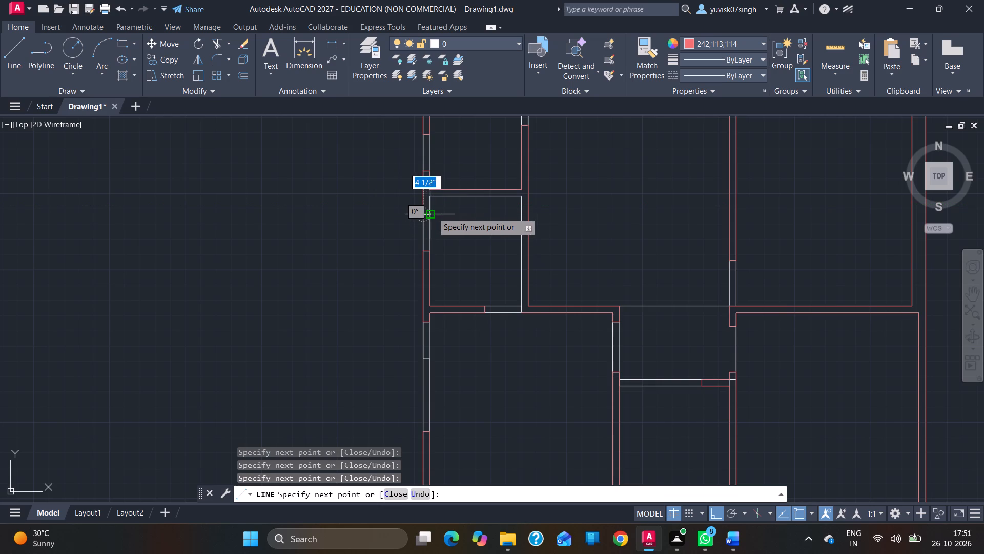
{"action": "left_click", "coordinate": [433, 212]}
{"action": "left_click", "coordinate": [433, 196]}
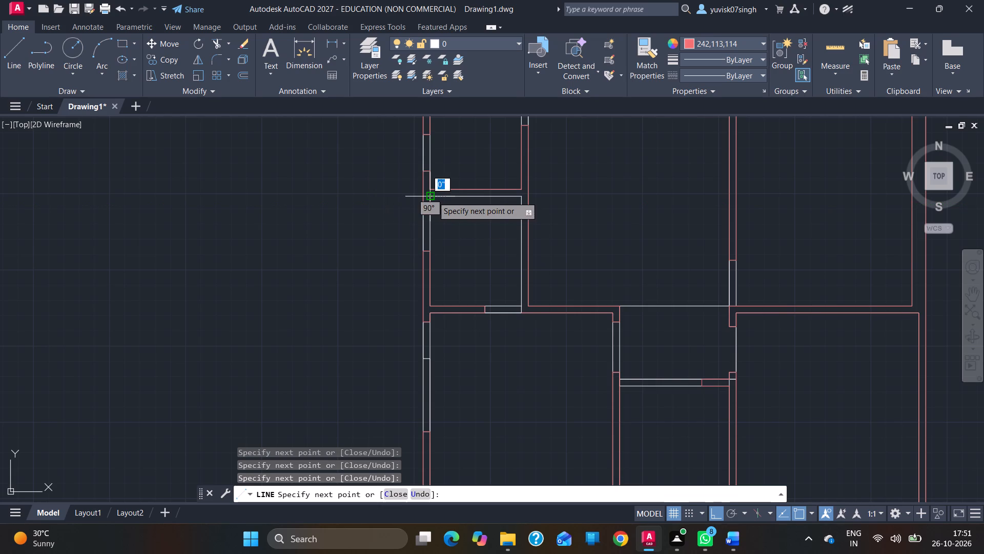
{"action": "left_click", "coordinate": [519, 198]}
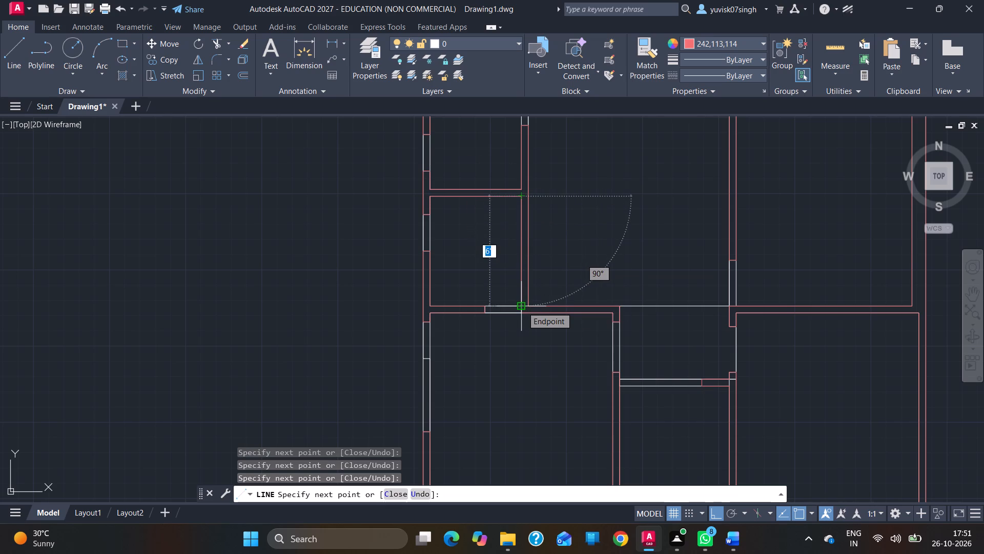
{"action": "left_click", "coordinate": [521, 314]}
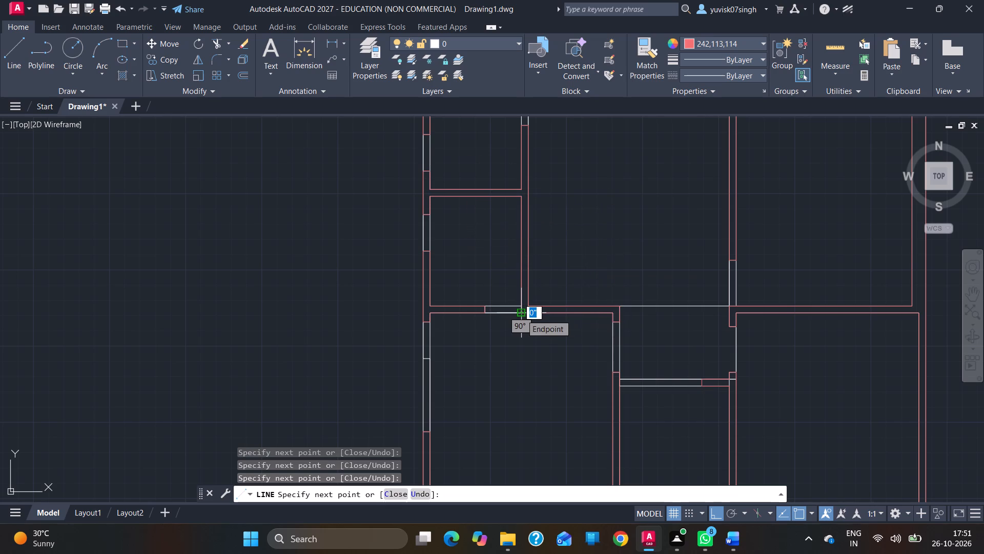
{"action": "key", "text": "Escape"}
Outline the uppermost small room's side window in colour 100,33,101 as a 2' by 4 1/2" rectangle with a 2' centre line.
{"action": "scroll", "coordinate": [655, 282], "scroll_direction": "down", "scroll_amount": 1, "text": "ctrl"}
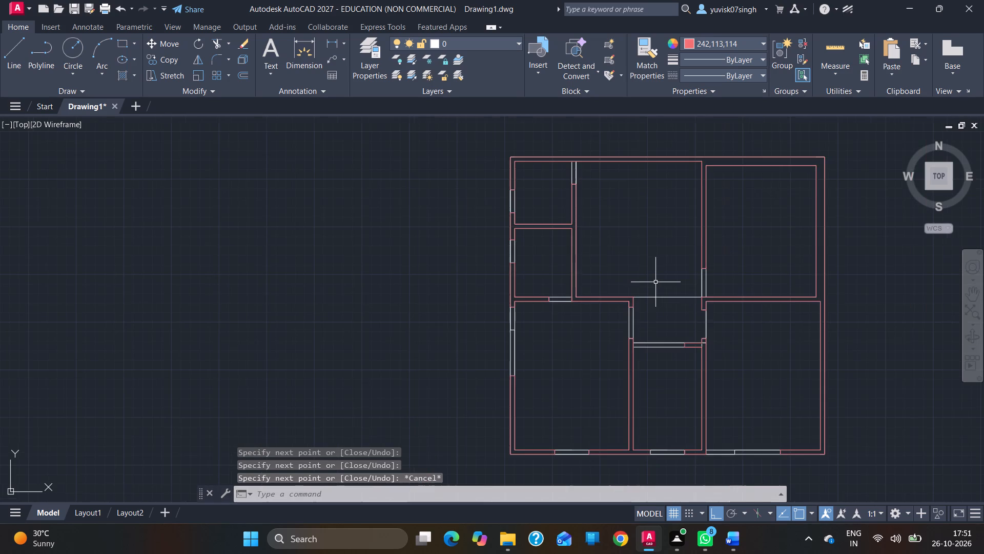
{"action": "scroll", "coordinate": [655, 282], "scroll_direction": "down", "scroll_amount": 1, "text": "ctrl"}
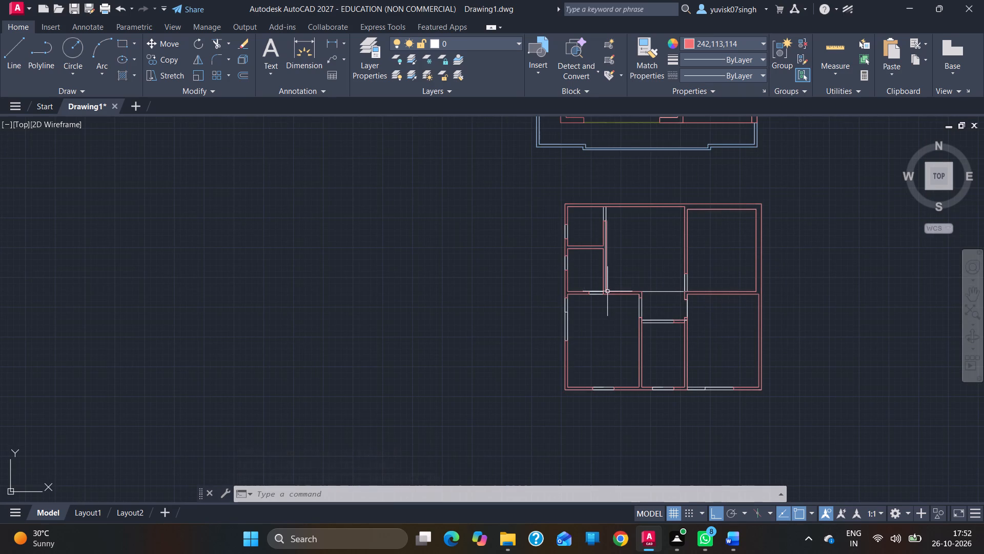
{"action": "left_click", "coordinate": [706, 41]}
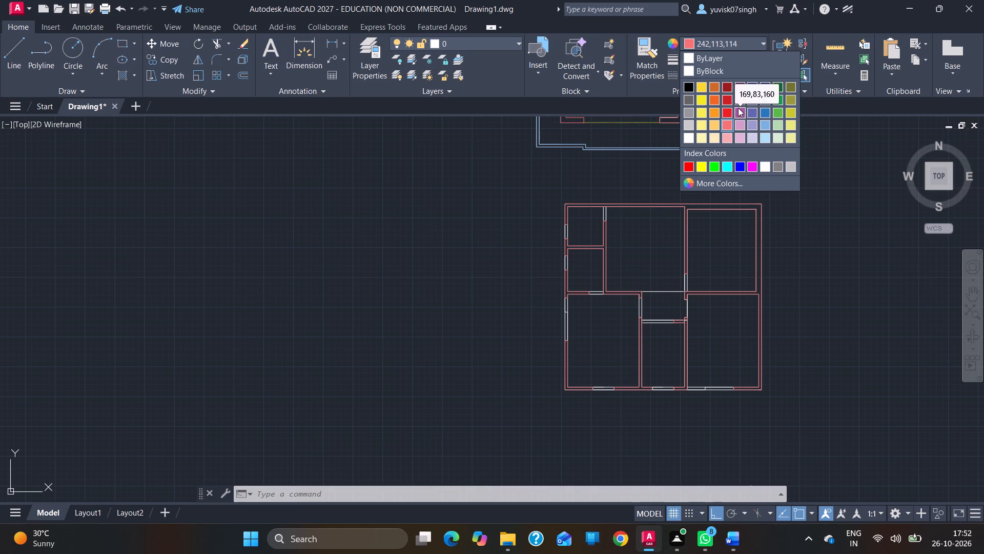
{"action": "left_click", "coordinate": [739, 81]}
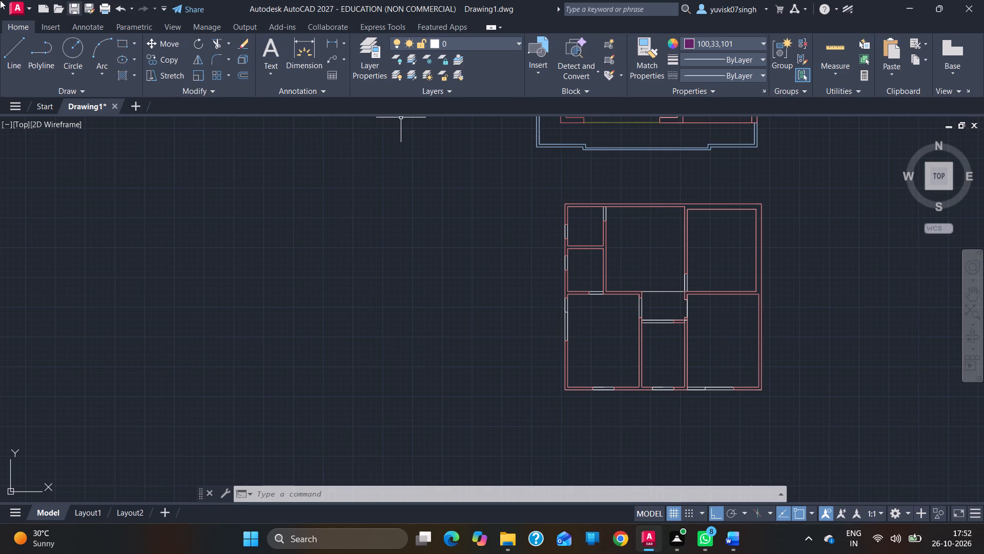
{"action": "left_click", "coordinate": [11, 50]}
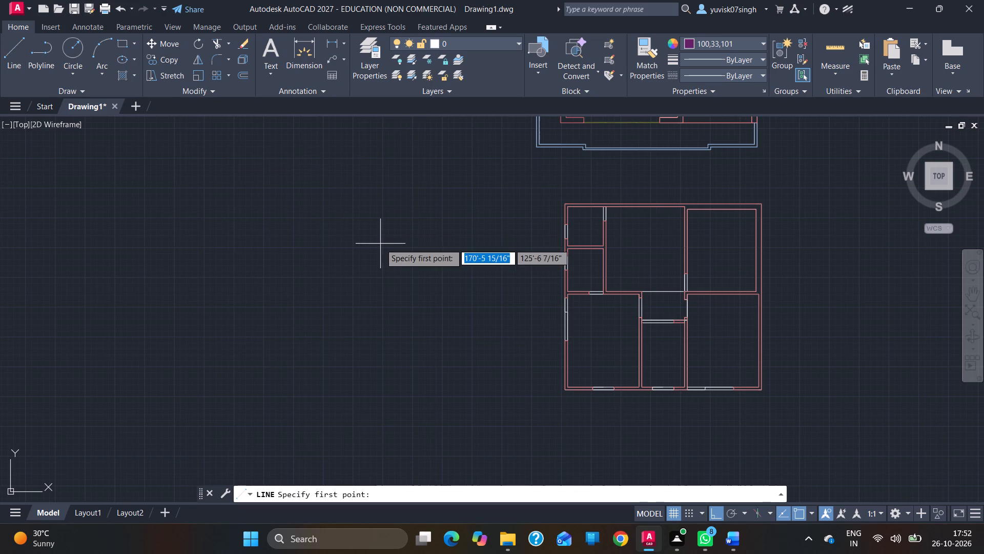
{"action": "scroll", "coordinate": [573, 228], "scroll_direction": "up", "scroll_amount": 3, "text": "ctrl"}
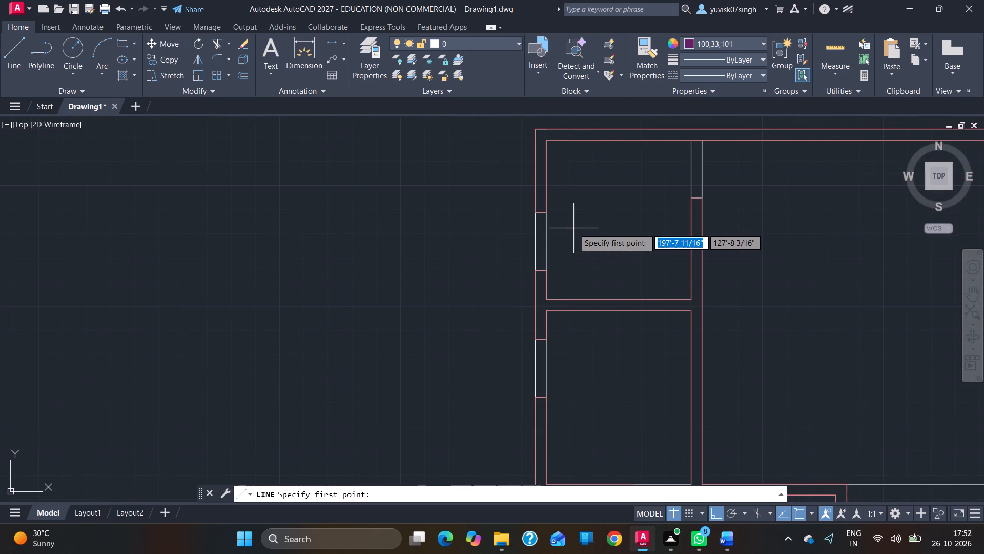
{"action": "left_click", "coordinate": [548, 210]}
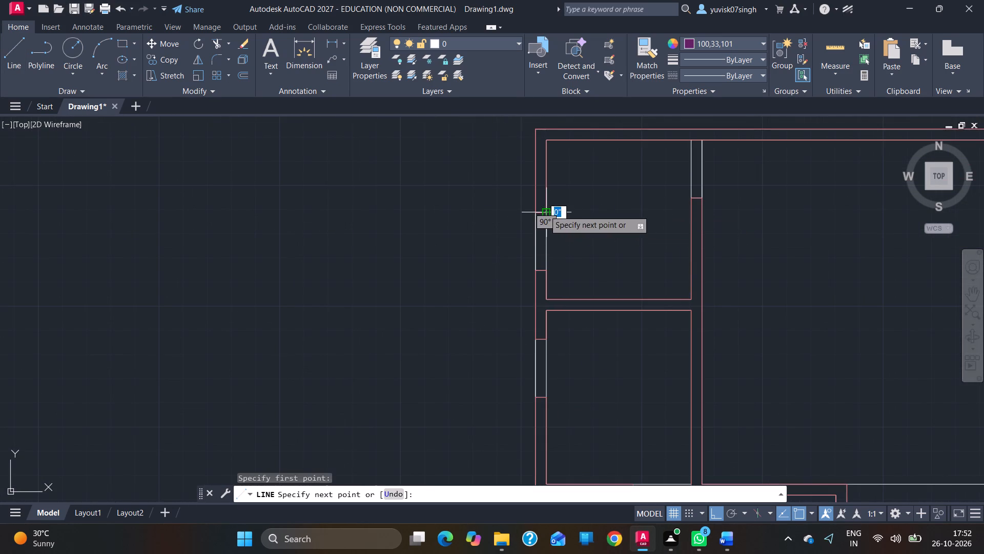
{"action": "left_click", "coordinate": [534, 210]}
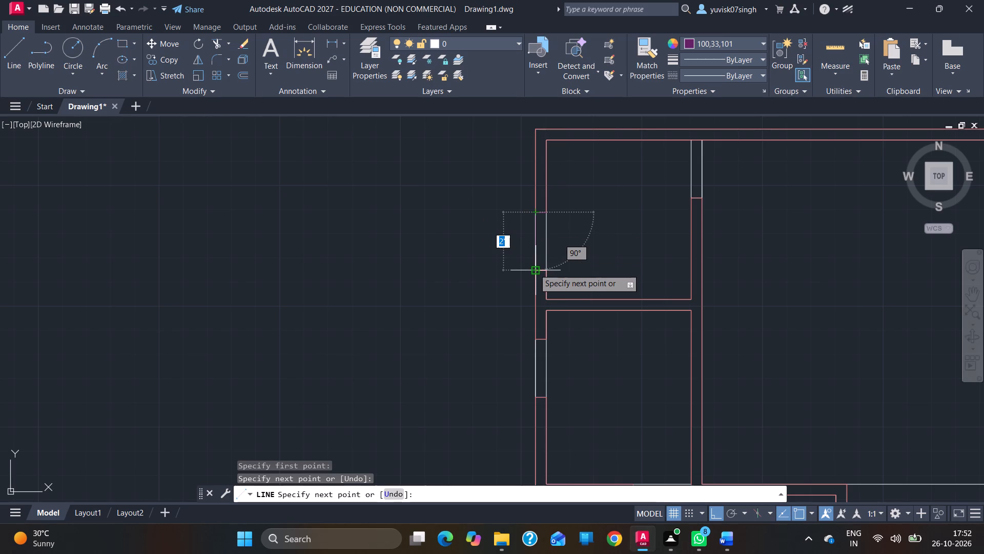
{"action": "left_click", "coordinate": [534, 269]}
{"action": "left_click_drag", "start_coordinate": [548, 271], "coordinate": [548, 268]}
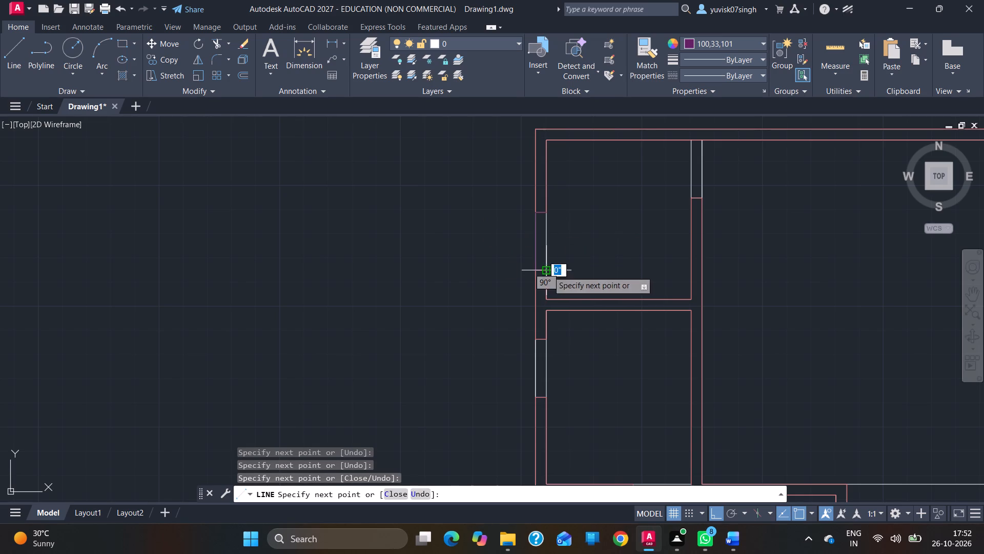
{"action": "left_click_drag", "start_coordinate": [548, 268], "coordinate": [548, 210]}
{"action": "left_click", "coordinate": [548, 210]}
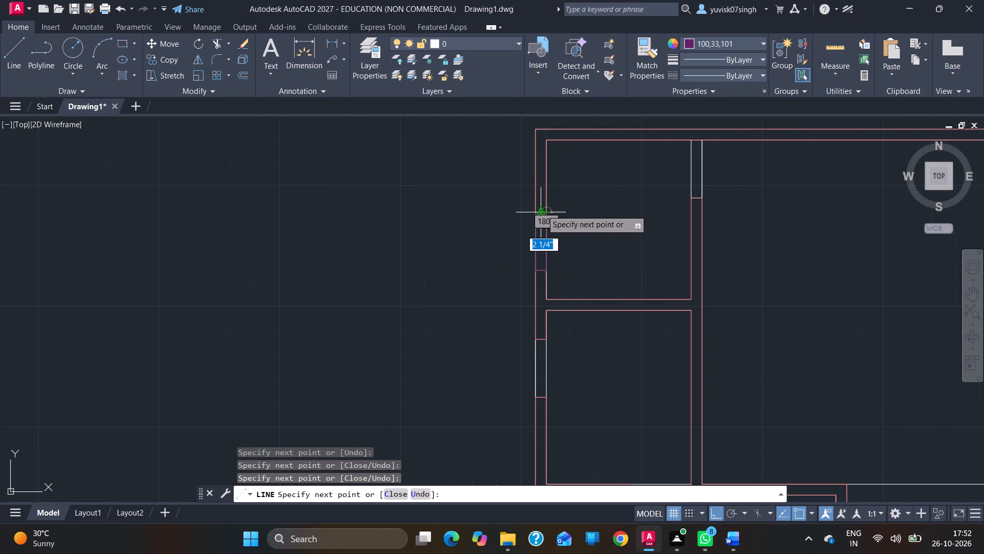
{"action": "left_click", "coordinate": [541, 210]}
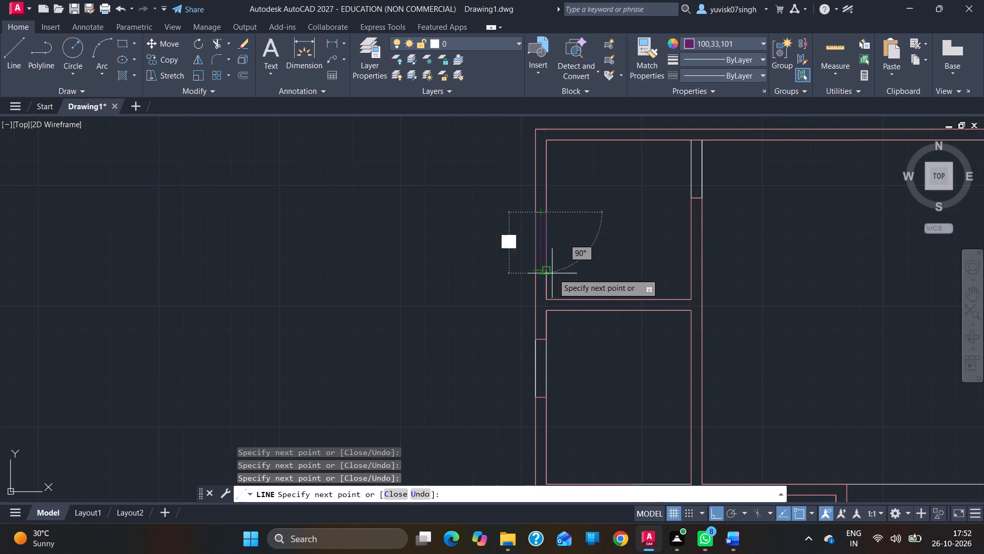
{"action": "left_click", "coordinate": [539, 274]}
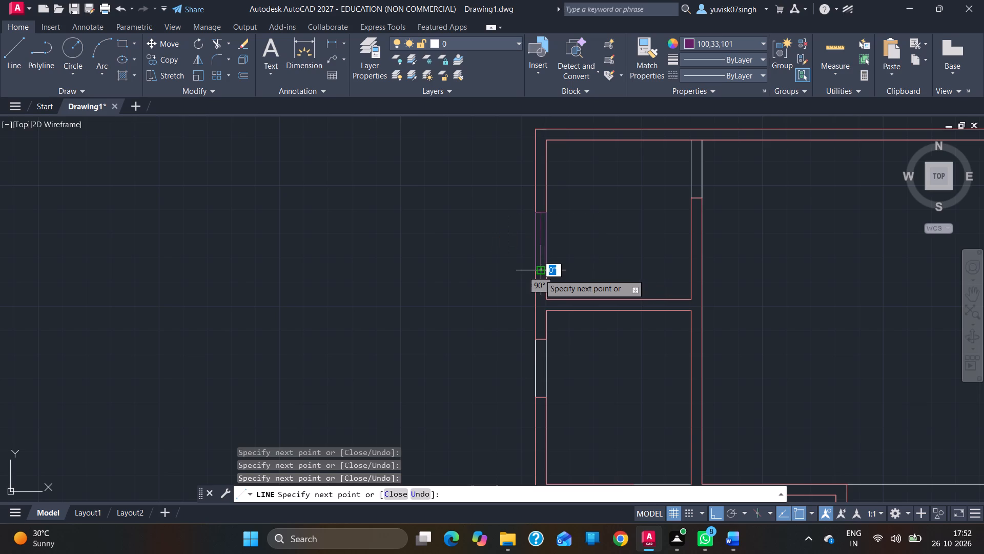
{"action": "key", "text": "Escape"}
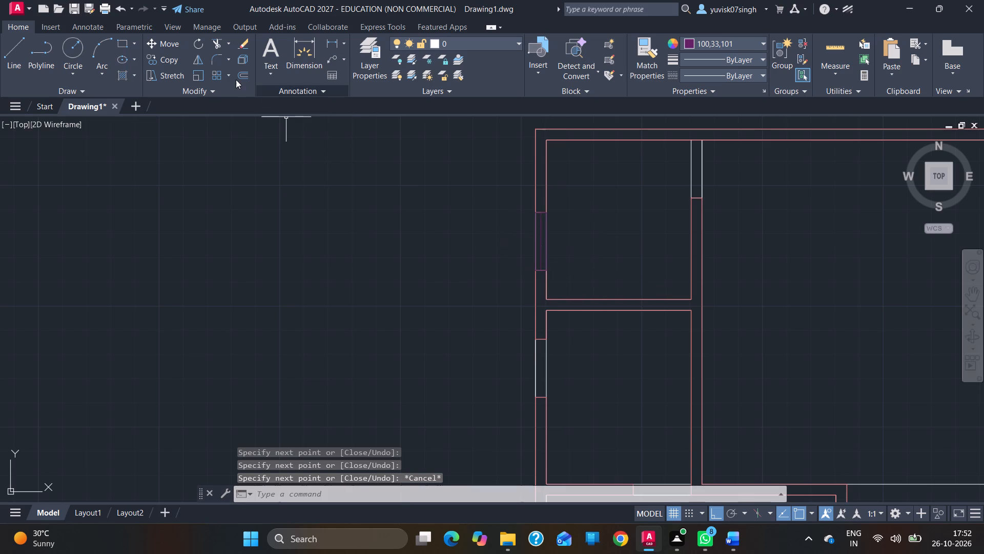
Outline the second small room's side window in colour 100,33,101 as a 2' by 4 1/2" rectangle with a 2' centre line.
{"action": "left_click", "coordinate": [4, 44]}
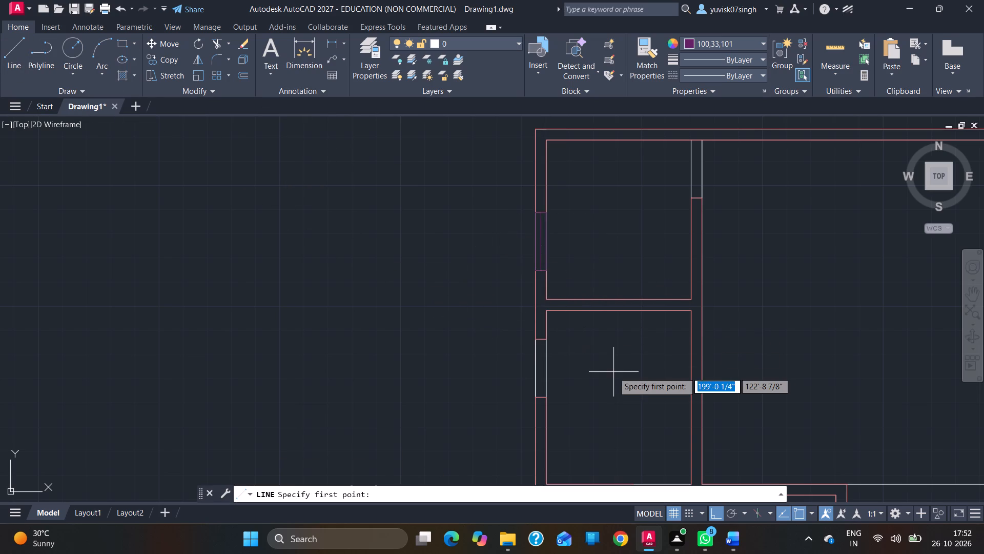
{"action": "left_click", "coordinate": [545, 395]}
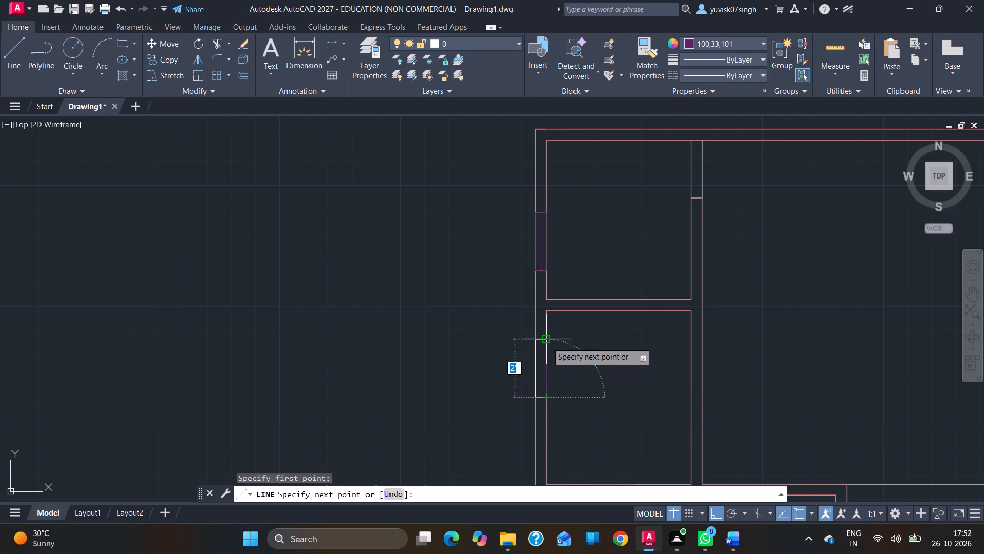
{"action": "left_click", "coordinate": [547, 341]}
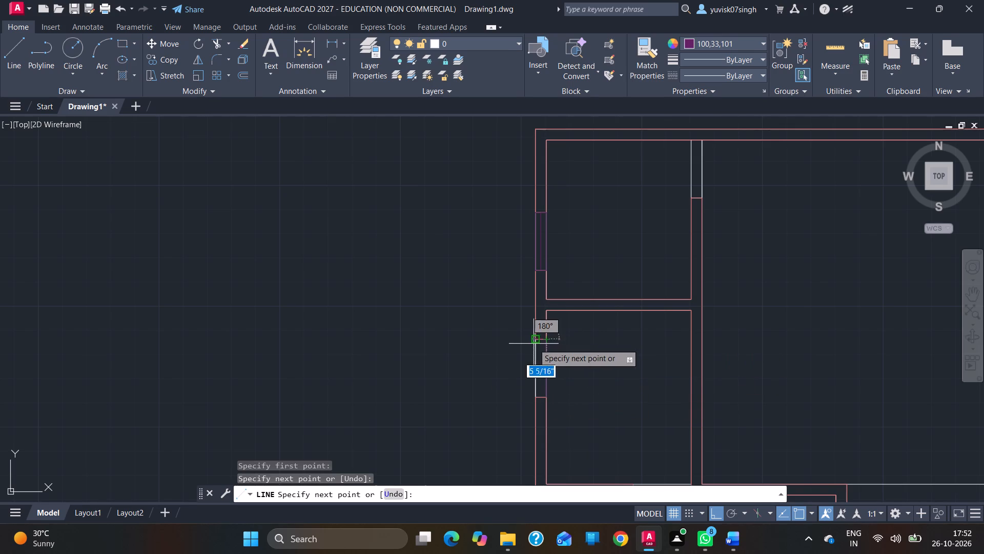
{"action": "left_click", "coordinate": [530, 343]}
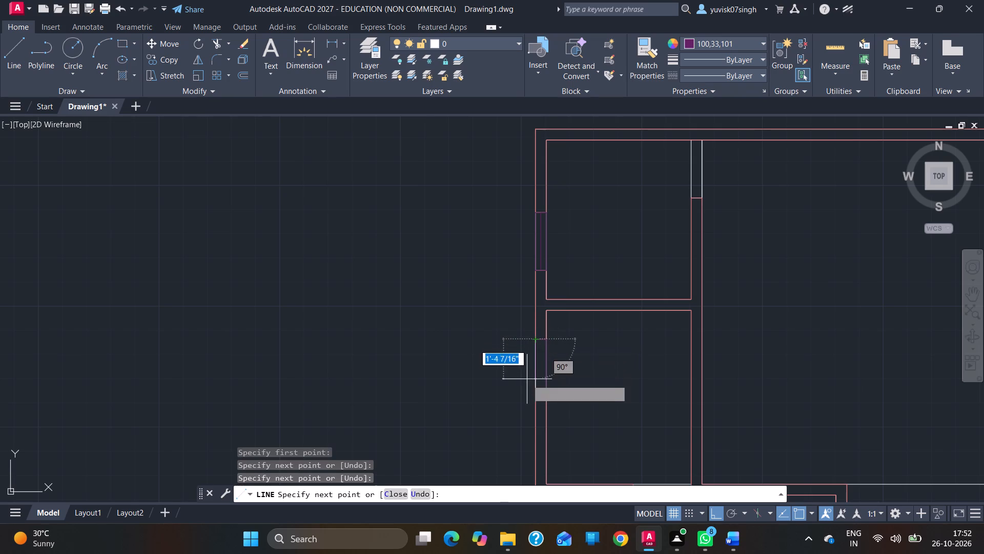
{"action": "left_click", "coordinate": [532, 401]}
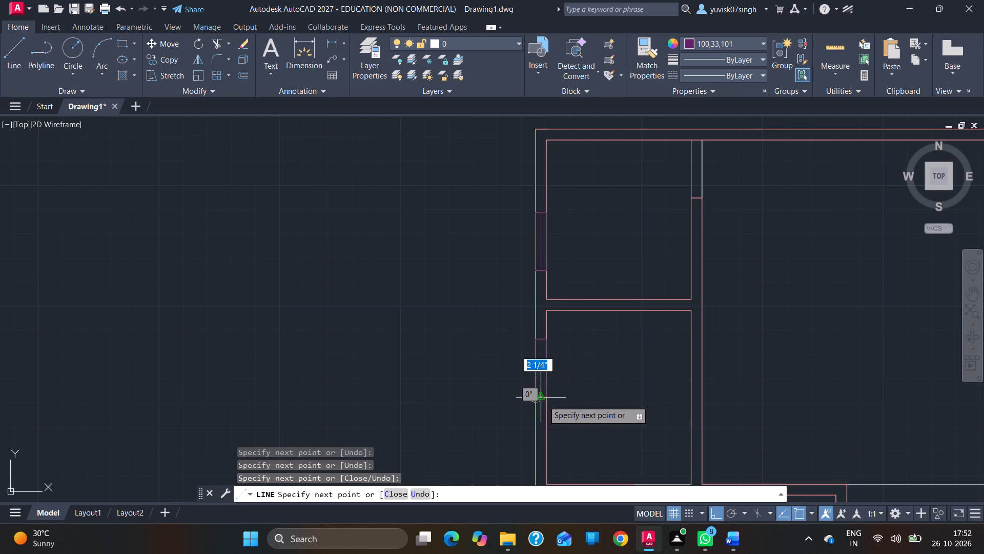
{"action": "left_click", "coordinate": [547, 401]}
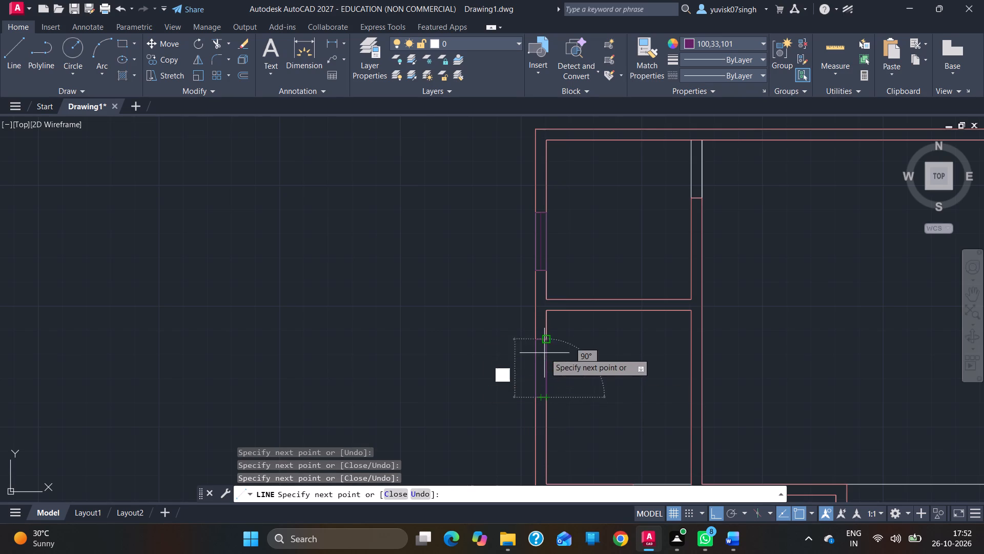
{"action": "left_click", "coordinate": [540, 395]}
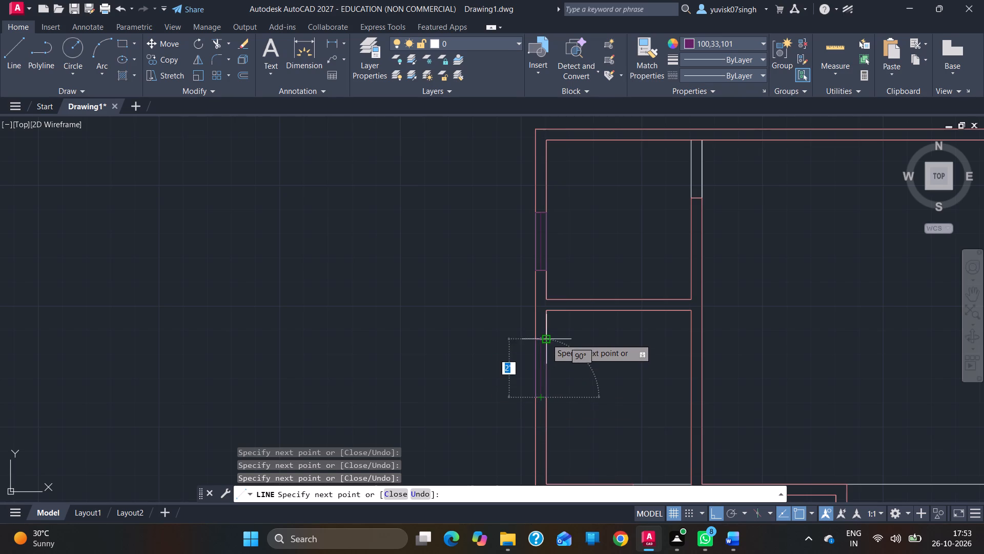
{"action": "left_click", "coordinate": [541, 338]}
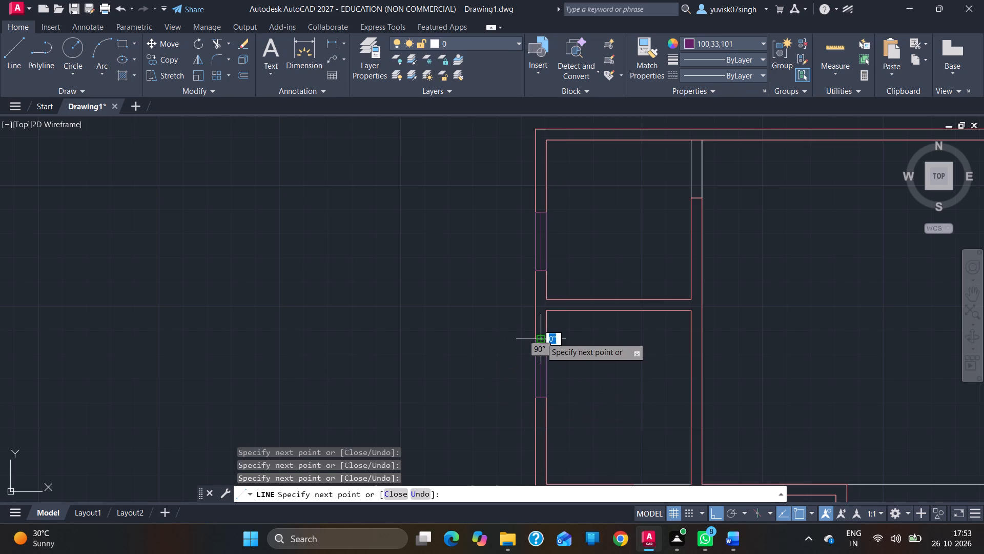
{"action": "key", "text": "Escape"}
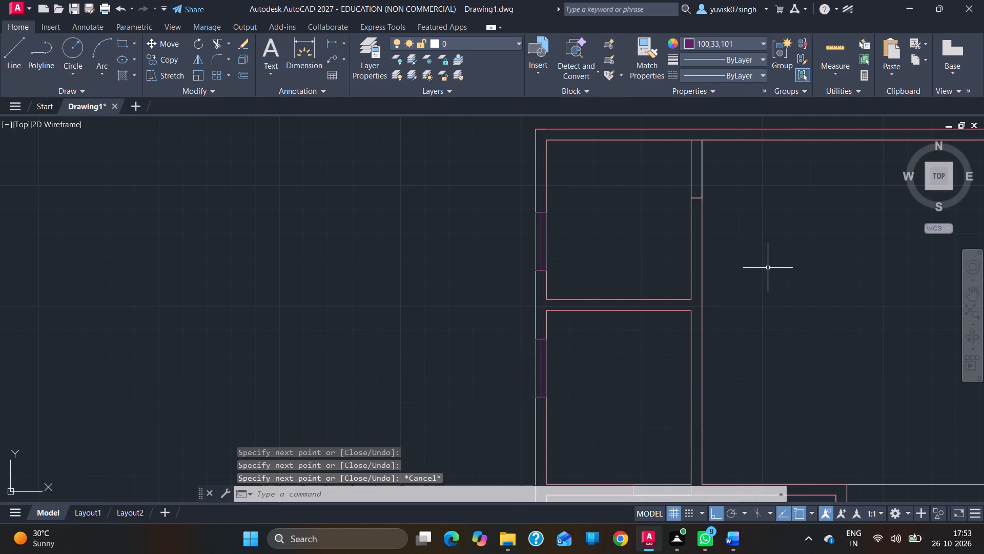
Outline the lower-left room's side window in colour 100,33,101 as a 4' by 4 1/2" rectangle with a 4' centre line.
{"action": "scroll", "coordinate": [768, 268], "scroll_direction": "down", "scroll_amount": 3, "text": "ctrl"}
{"action": "scroll", "coordinate": [734, 367], "scroll_direction": "up", "scroll_amount": 2, "text": "ctrl"}
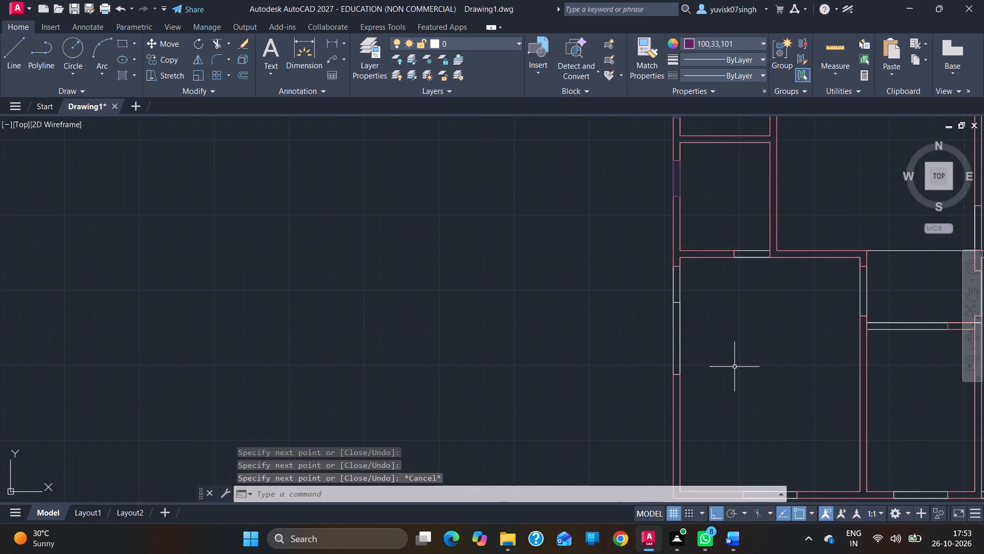
{"action": "scroll", "coordinate": [734, 367], "scroll_direction": "up", "scroll_amount": 1, "text": "ctrl"}
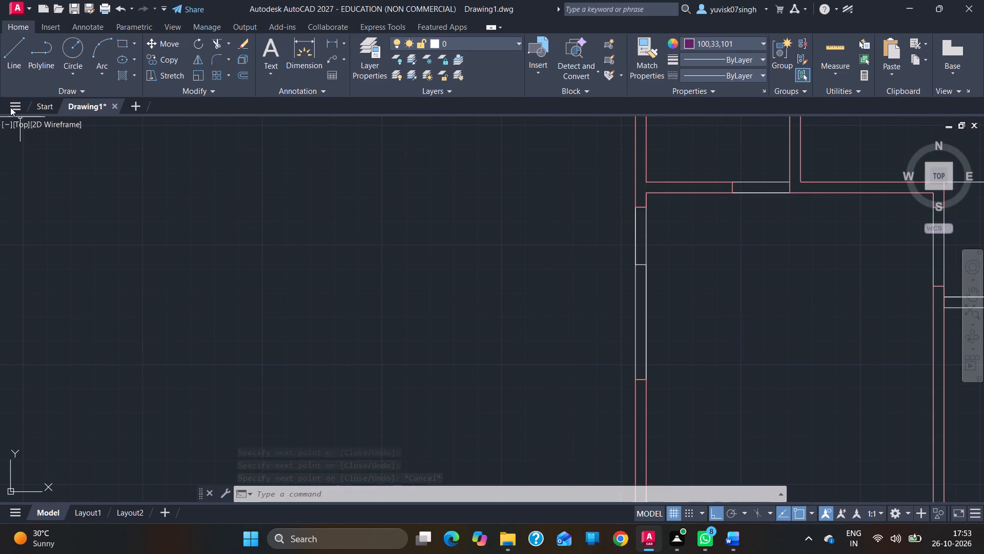
{"action": "left_click", "coordinate": [22, 67]}
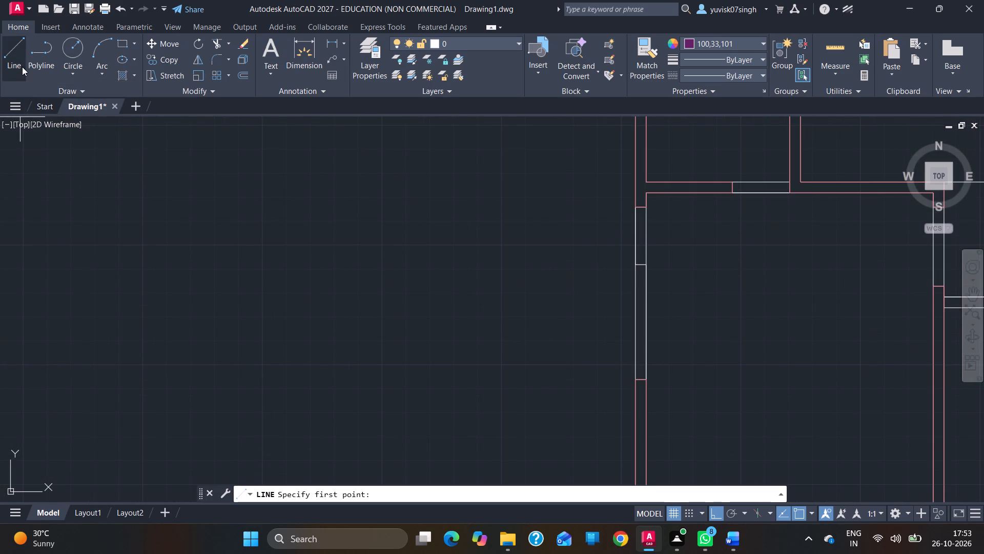
{"action": "left_click", "coordinate": [634, 375]}
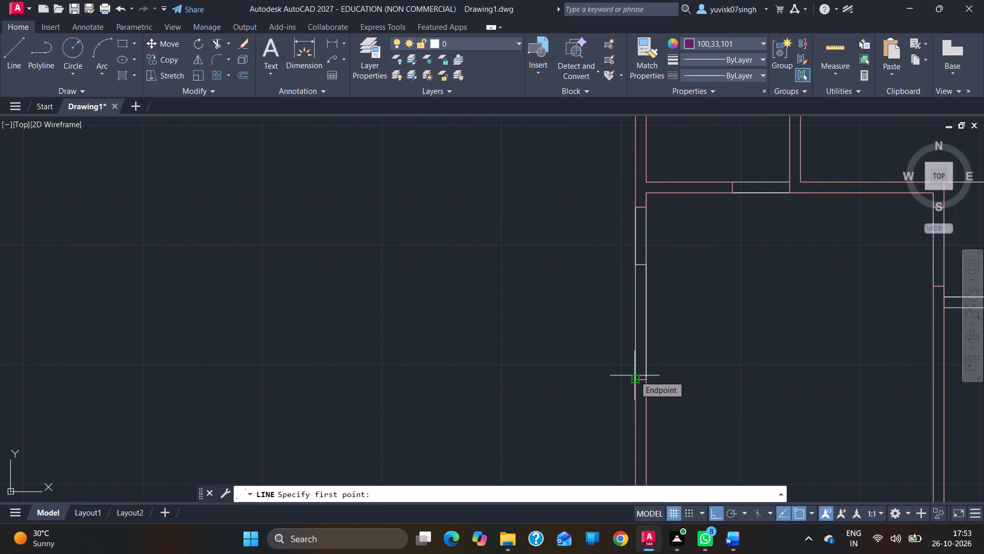
{"action": "left_click", "coordinate": [647, 377]}
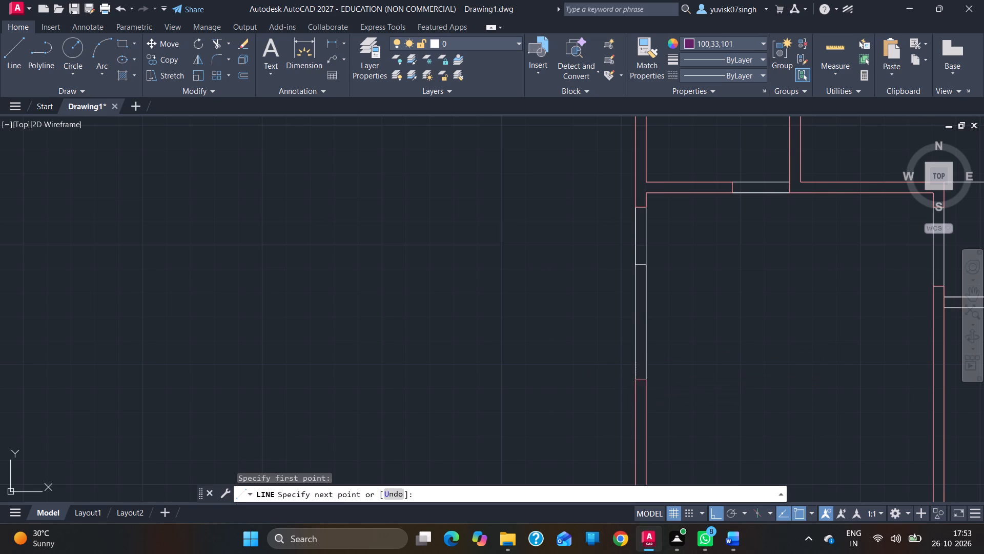
{"action": "left_click", "coordinate": [646, 265]}
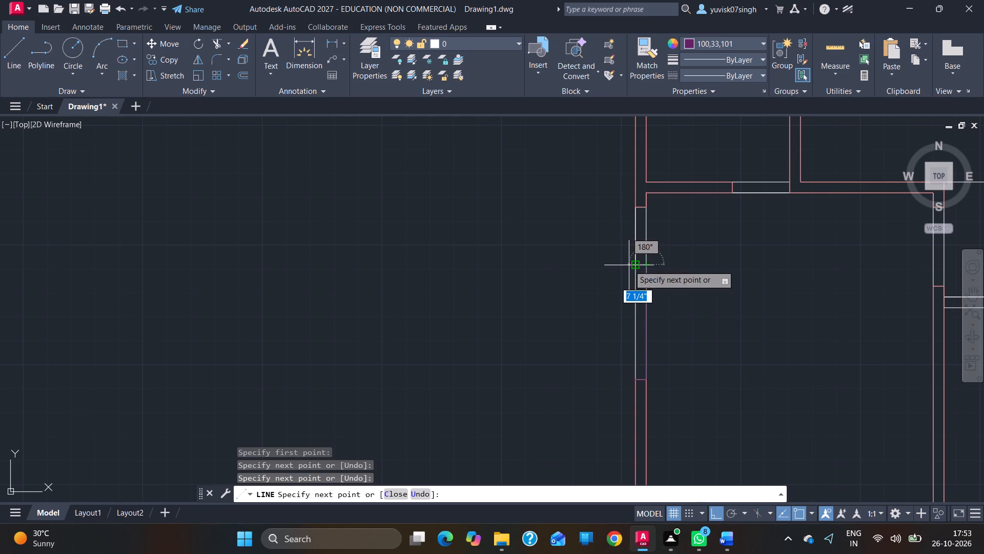
{"action": "left_click", "coordinate": [629, 265]}
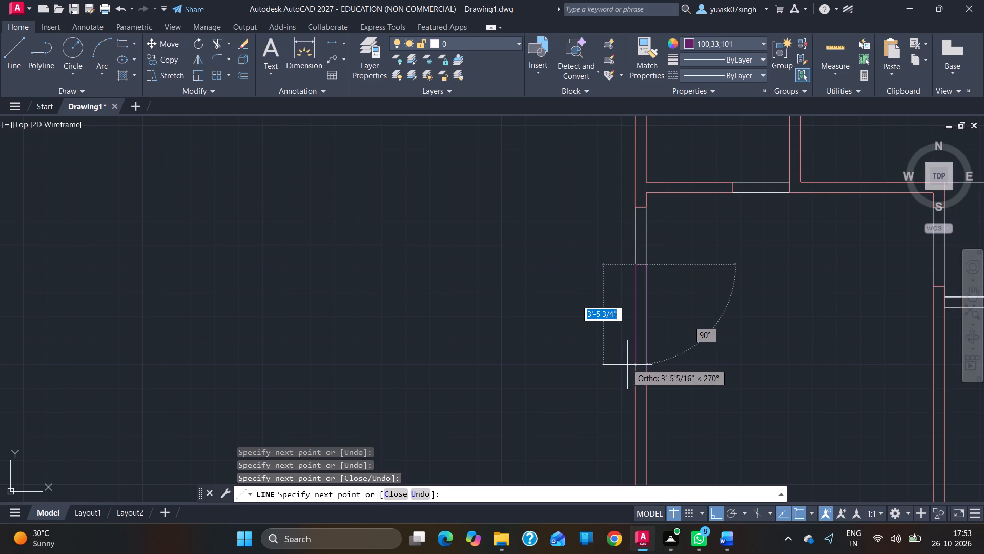
{"action": "left_click", "coordinate": [634, 378]}
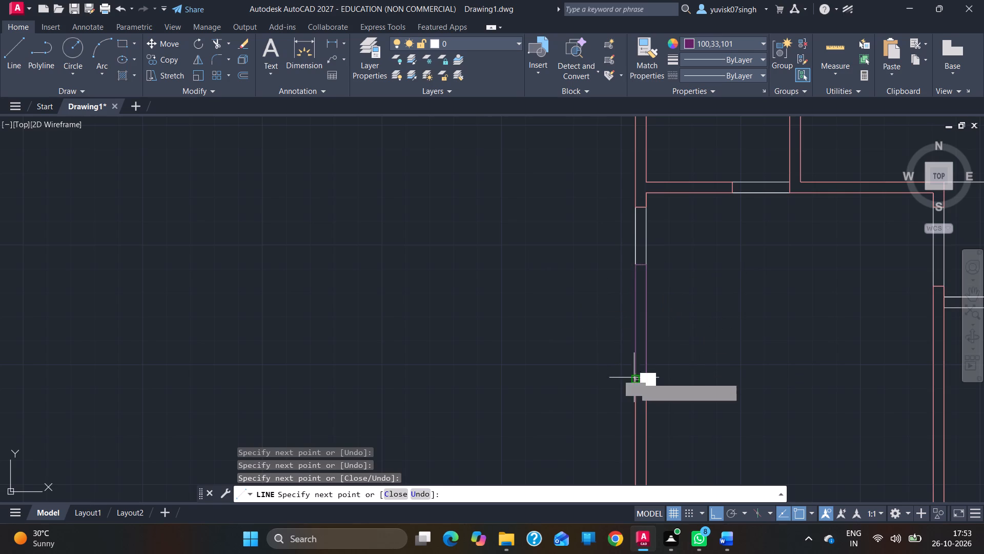
{"action": "left_click", "coordinate": [641, 377]}
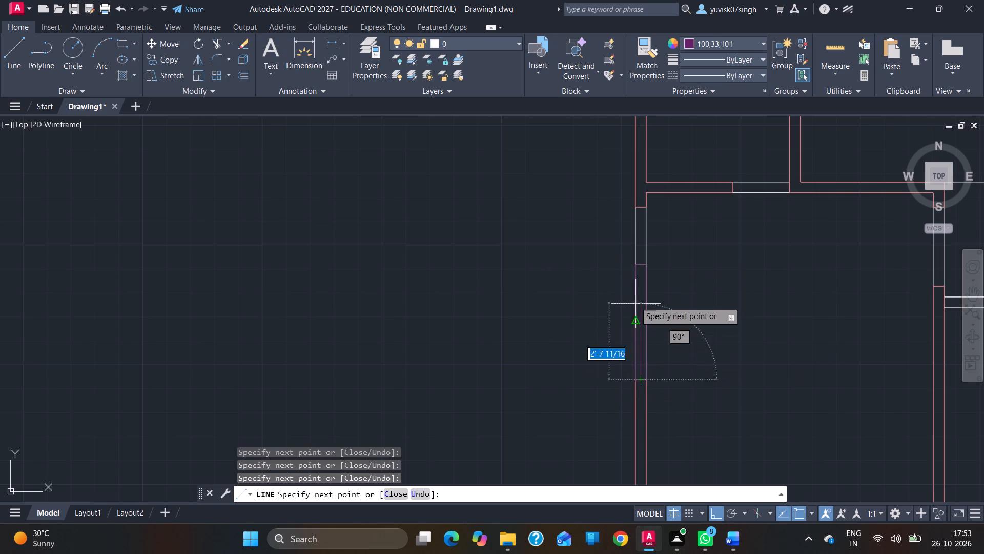
{"action": "left_click", "coordinate": [643, 266]}
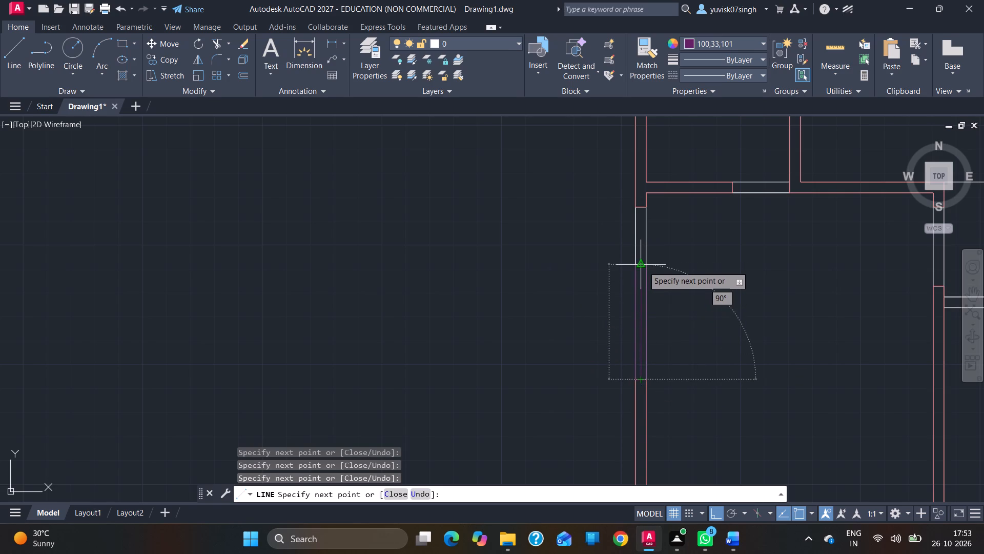
{"action": "key", "text": "Escape"}
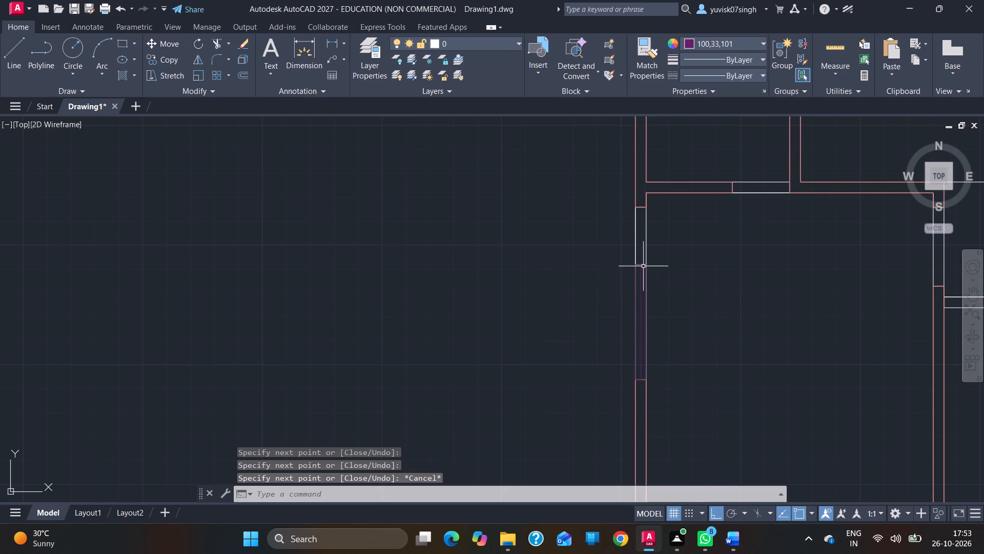
Outline the lower-left room's bottom-wall window in colour 100,33,101 as a 3' by 4 1/2" rectangle with a 3' centre line.
{"action": "scroll", "coordinate": [760, 322], "scroll_direction": "down", "scroll_amount": 3, "text": "ctrl"}
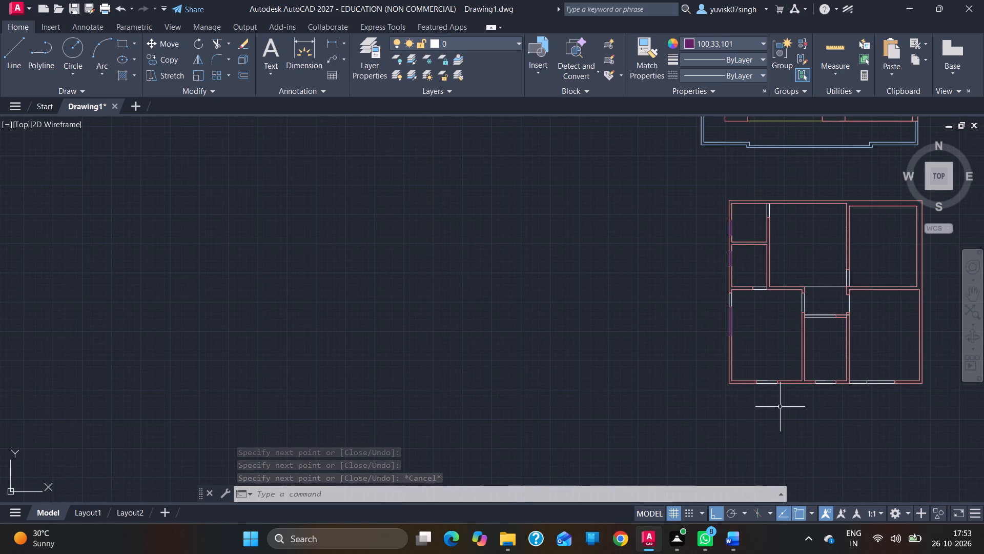
{"action": "scroll", "coordinate": [780, 407], "scroll_direction": "up", "scroll_amount": 2, "text": "ctrl"}
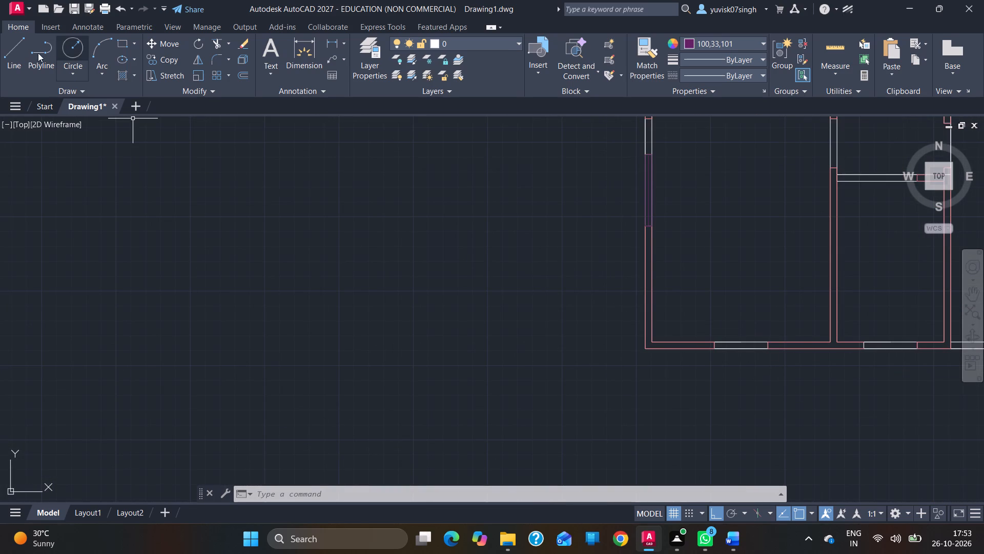
{"action": "left_click", "coordinate": [25, 52]}
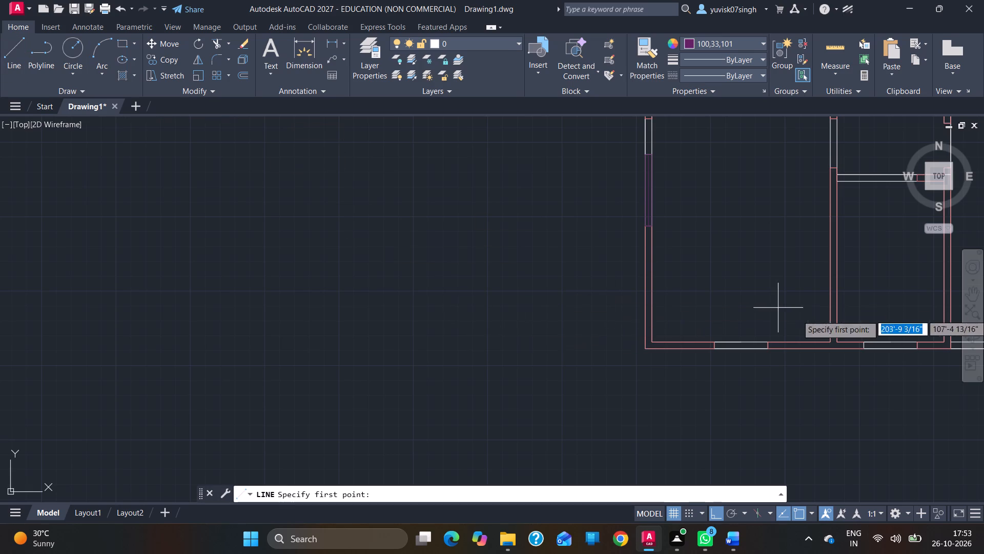
{"action": "left_click", "coordinate": [770, 348]}
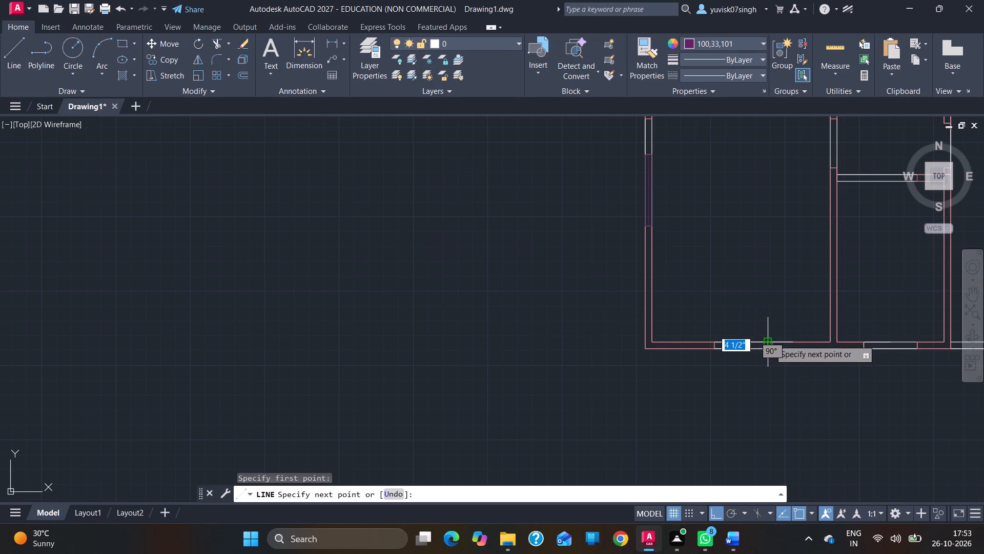
{"action": "left_click", "coordinate": [770, 340]}
{"action": "left_click", "coordinate": [711, 339]}
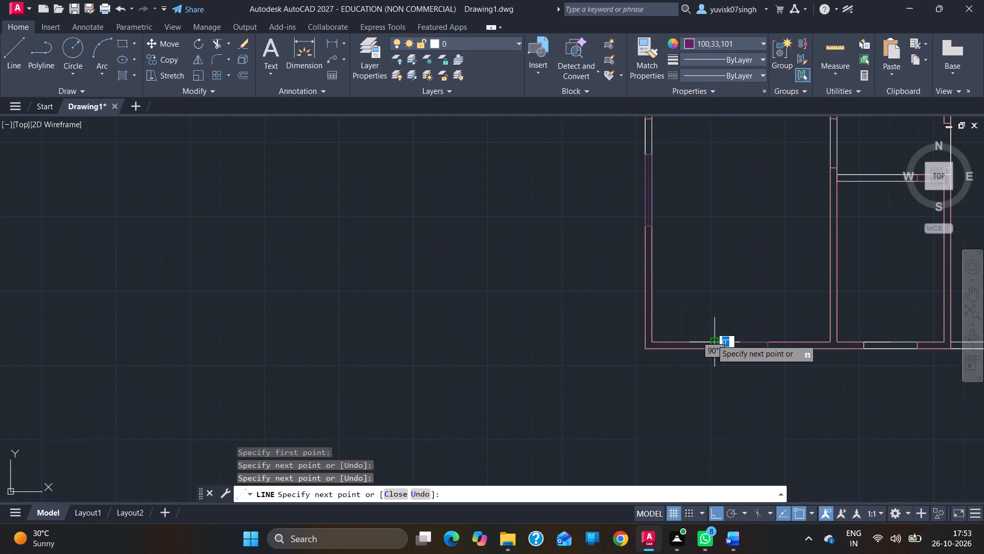
{"action": "left_click", "coordinate": [712, 351]}
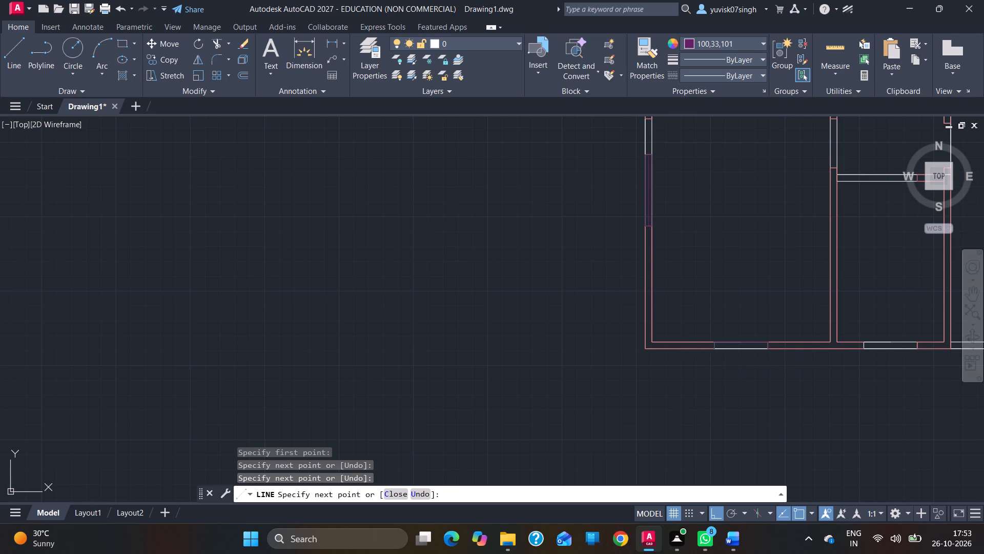
{"action": "left_click", "coordinate": [766, 351]}
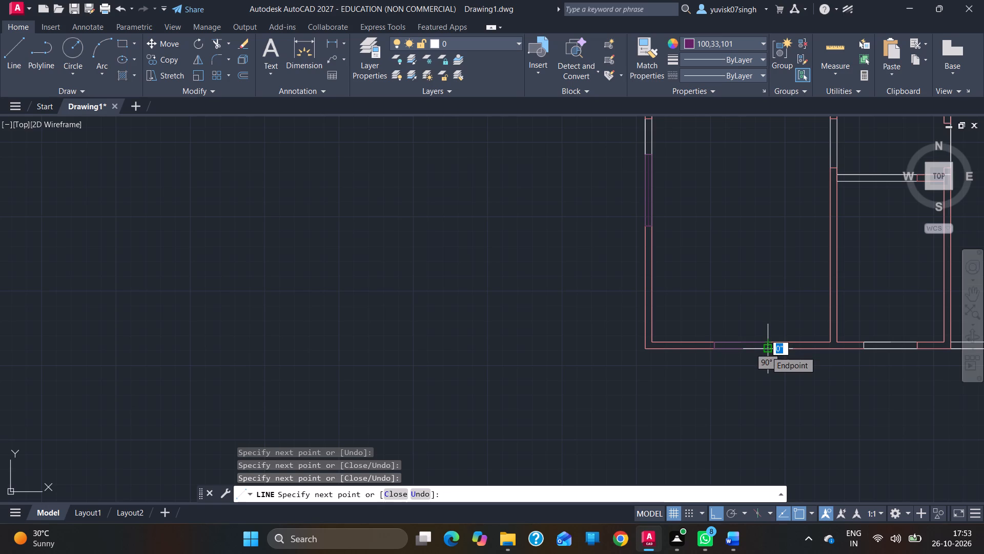
{"action": "left_click", "coordinate": [766, 343]}
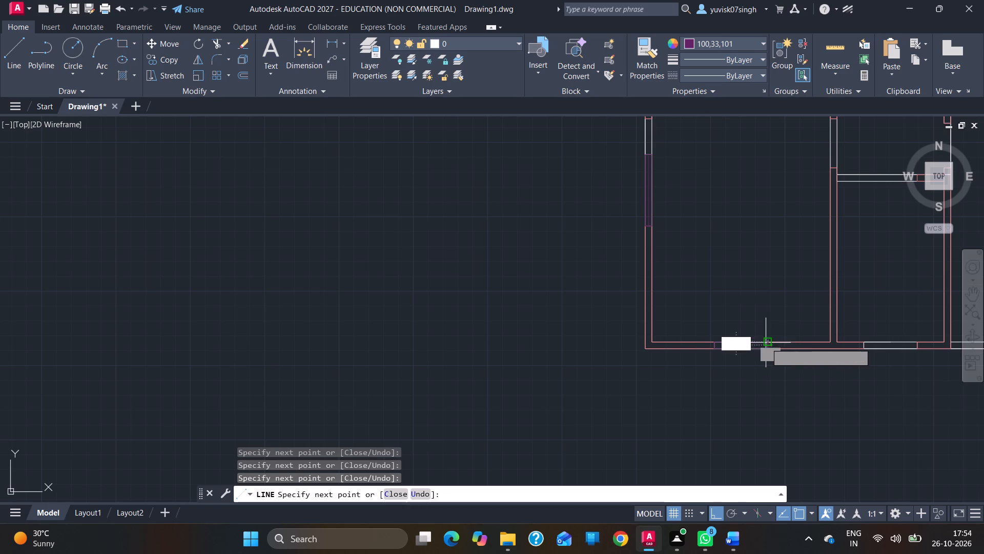
{"action": "scroll", "coordinate": [717, 343], "scroll_direction": "up", "scroll_amount": 2, "text": "ctrl"}
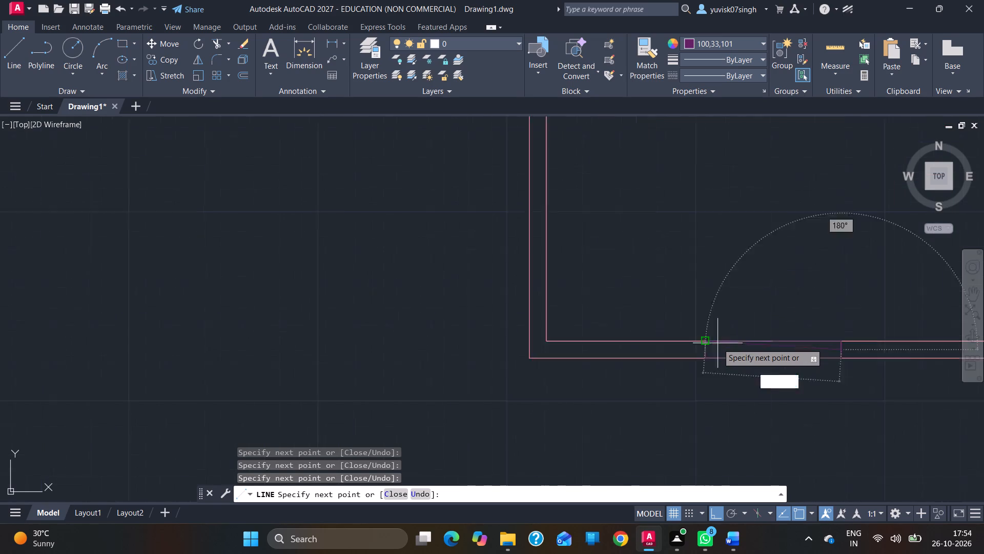
{"action": "scroll", "coordinate": [717, 343], "scroll_direction": "up", "scroll_amount": 1, "text": "ctrl"}
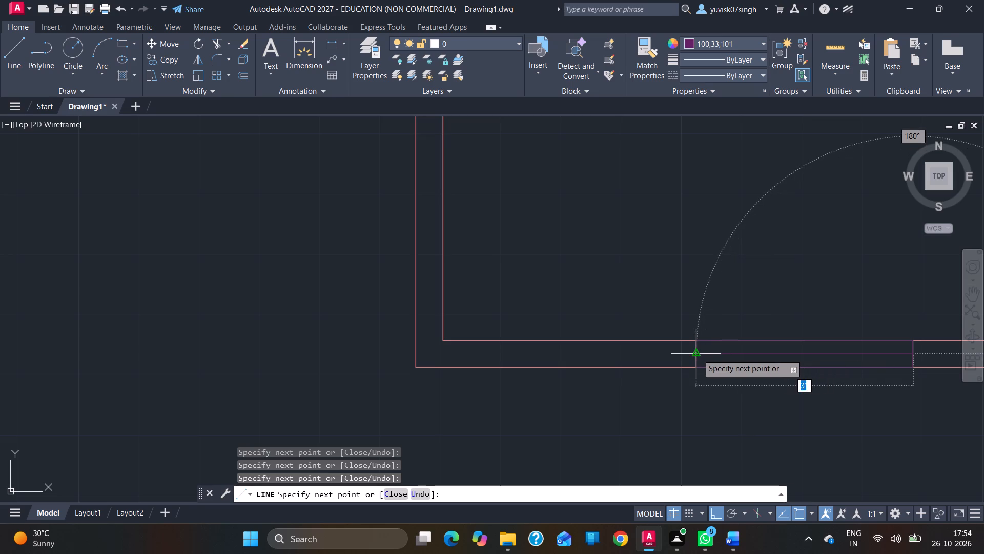
{"action": "left_click", "coordinate": [696, 354]}
{"action": "scroll", "coordinate": [696, 354], "scroll_direction": "down", "scroll_amount": 3, "text": "ctrl"}
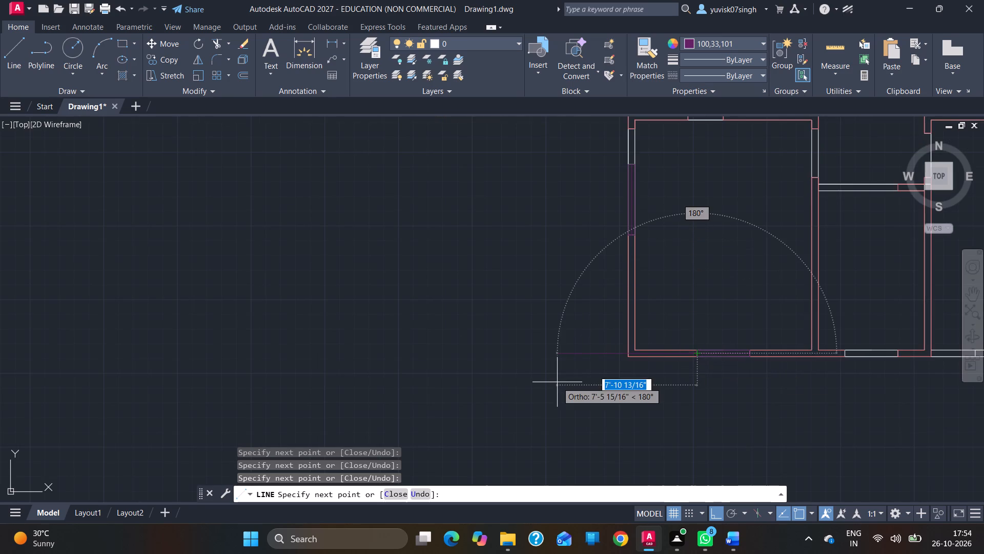
{"action": "scroll", "coordinate": [557, 382], "scroll_direction": "down", "scroll_amount": 2, "text": "ctrl"}
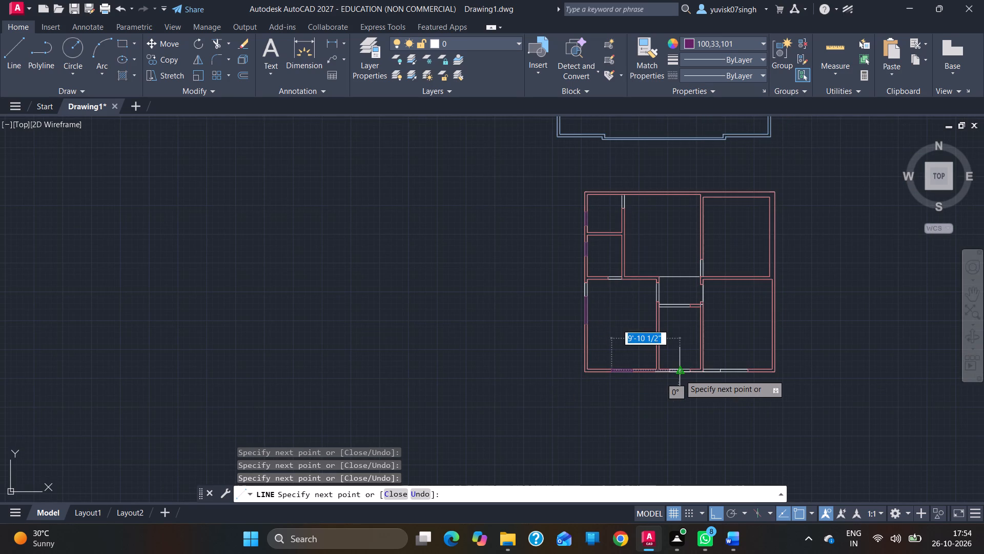
{"action": "key", "text": "Escape"}
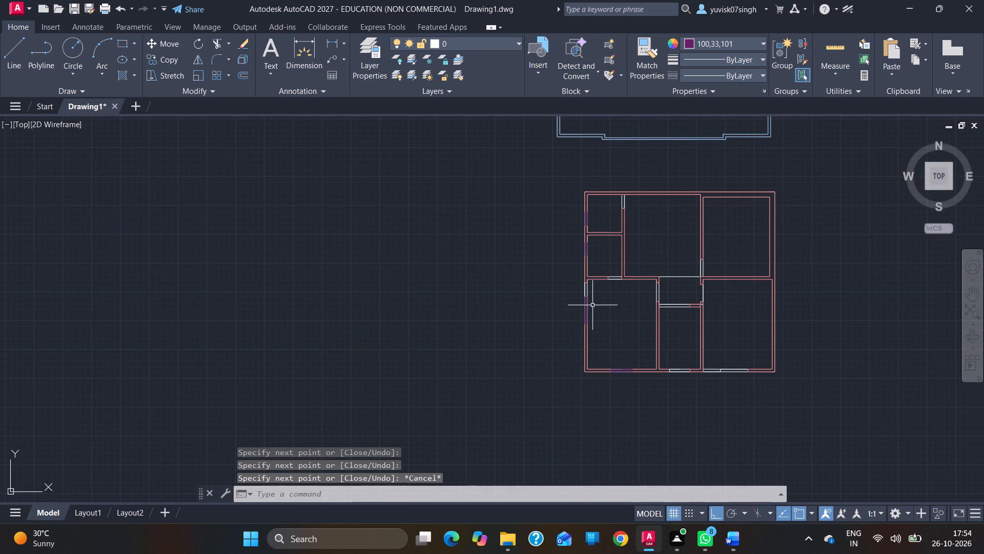
Outline the lower-middle room's bottom-wall window in colour 100,33,101 as a 3' by 4 1/2" rectangle with a 3' centre line.
{"action": "left_click", "coordinate": [5, 56]}
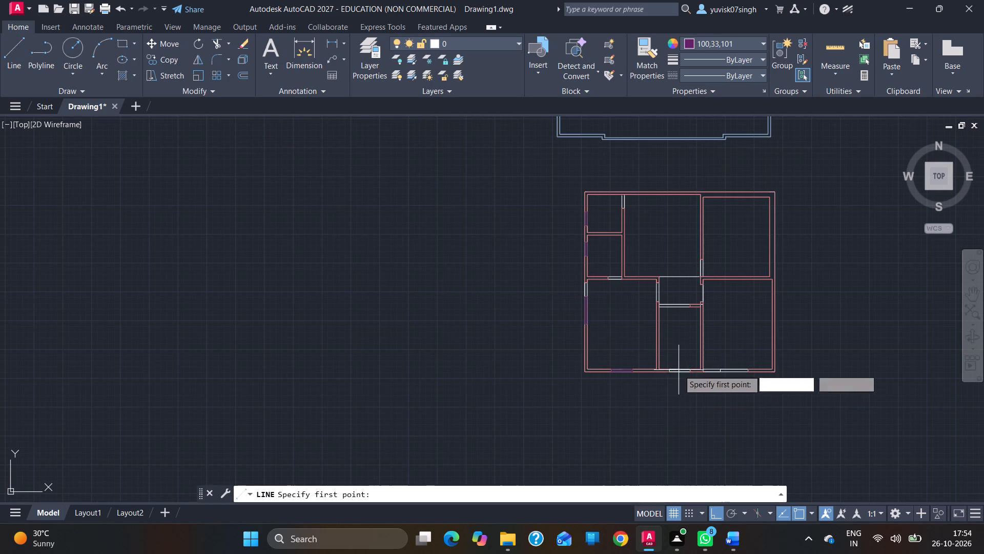
{"action": "scroll", "coordinate": [678, 368], "scroll_direction": "up", "scroll_amount": 4, "text": "ctrl"}
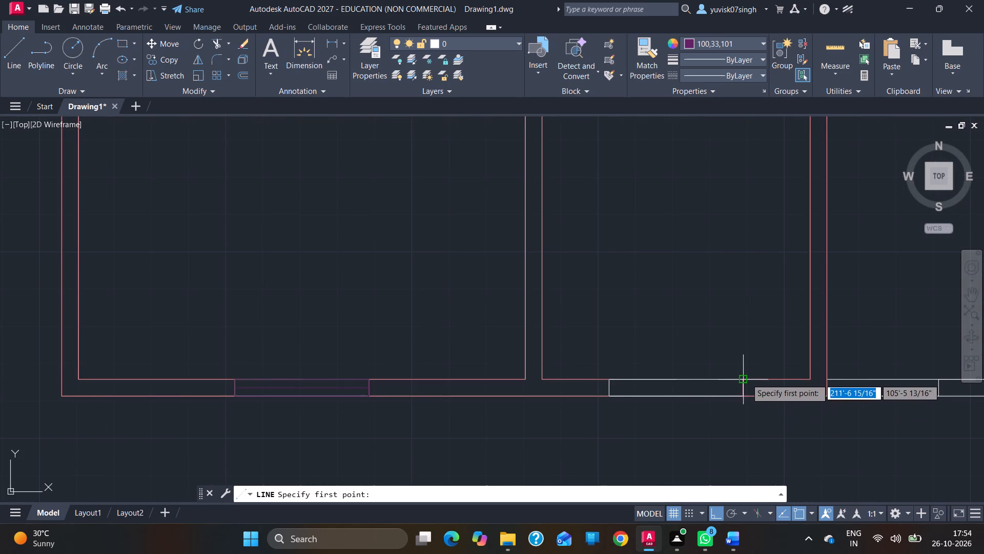
{"action": "left_click", "coordinate": [745, 378]}
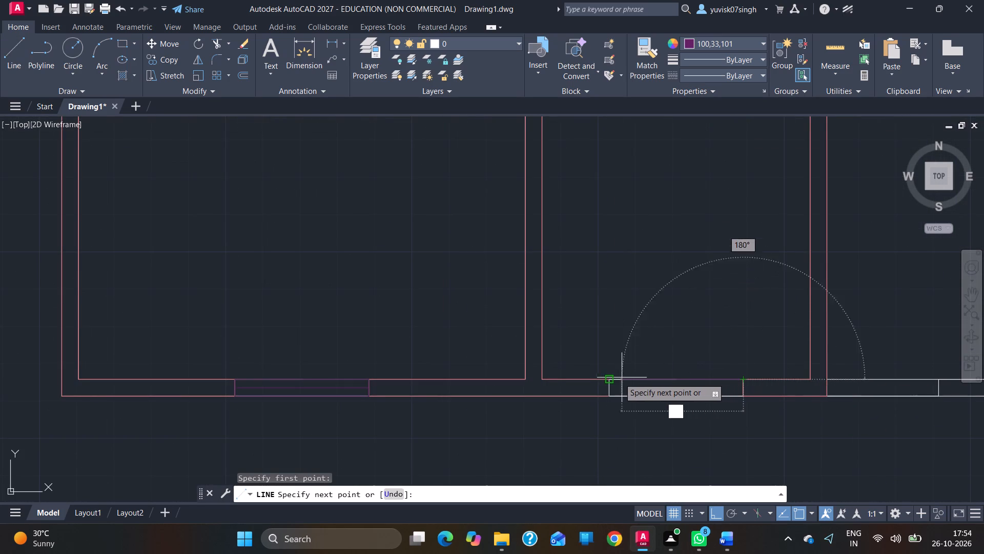
{"action": "left_click", "coordinate": [611, 379]}
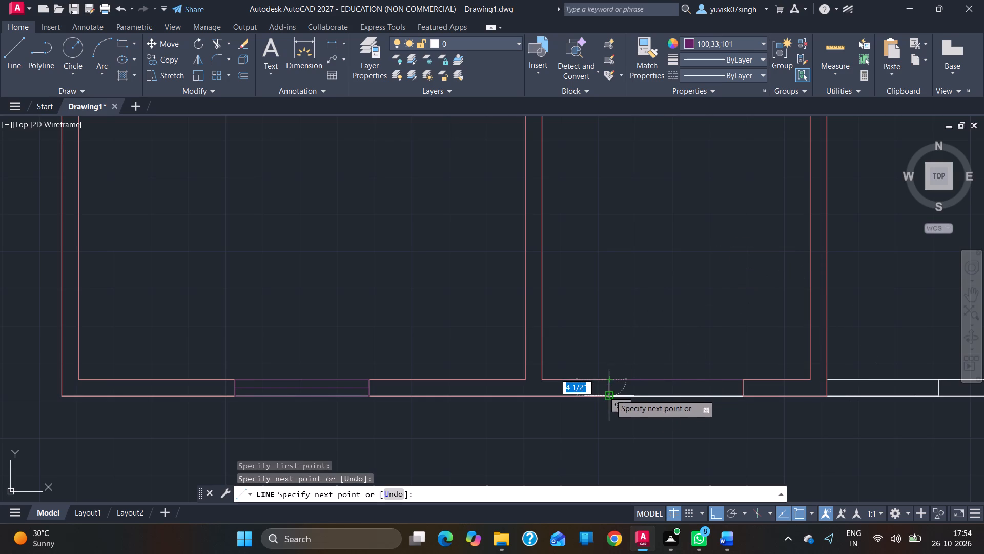
{"action": "left_click", "coordinate": [610, 394]}
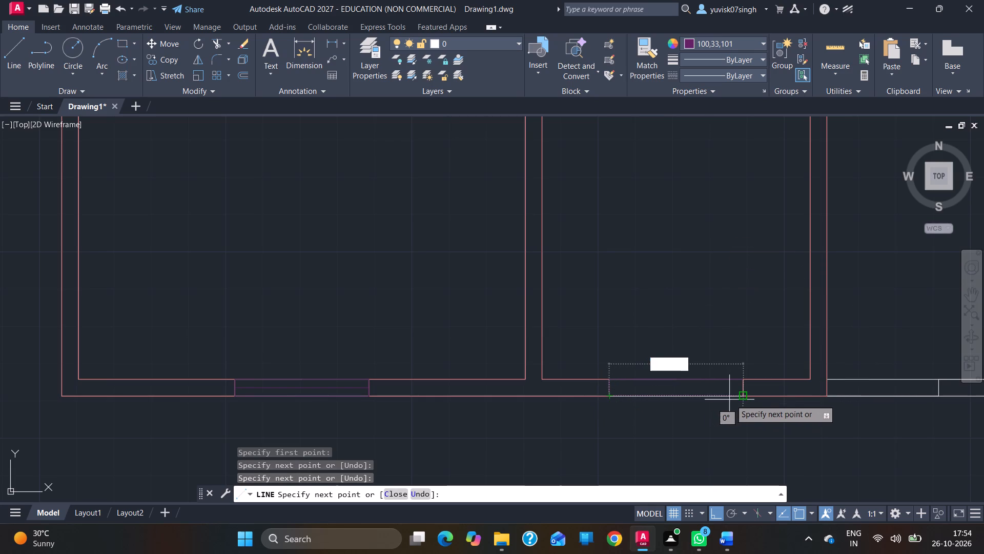
{"action": "left_click", "coordinate": [742, 395]}
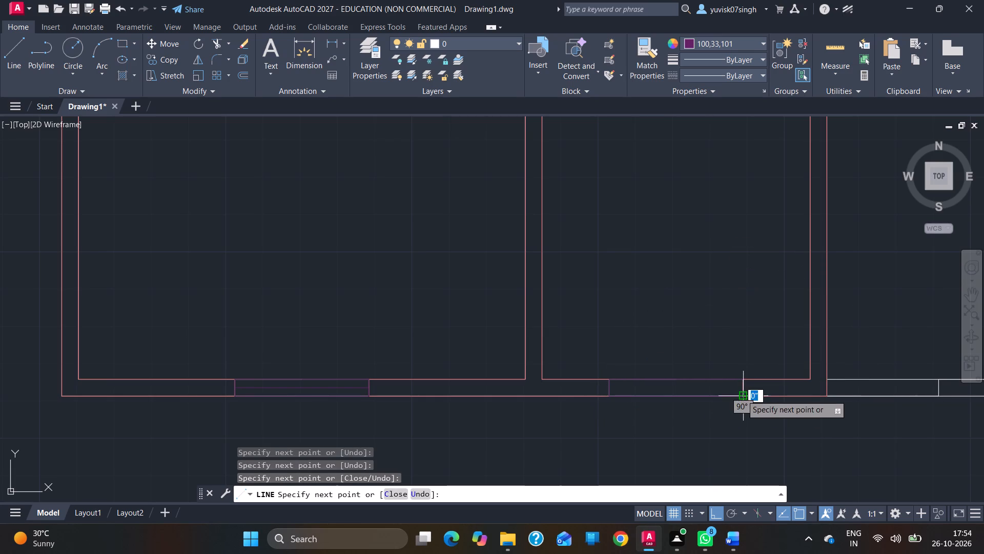
{"action": "left_click", "coordinate": [743, 380]}
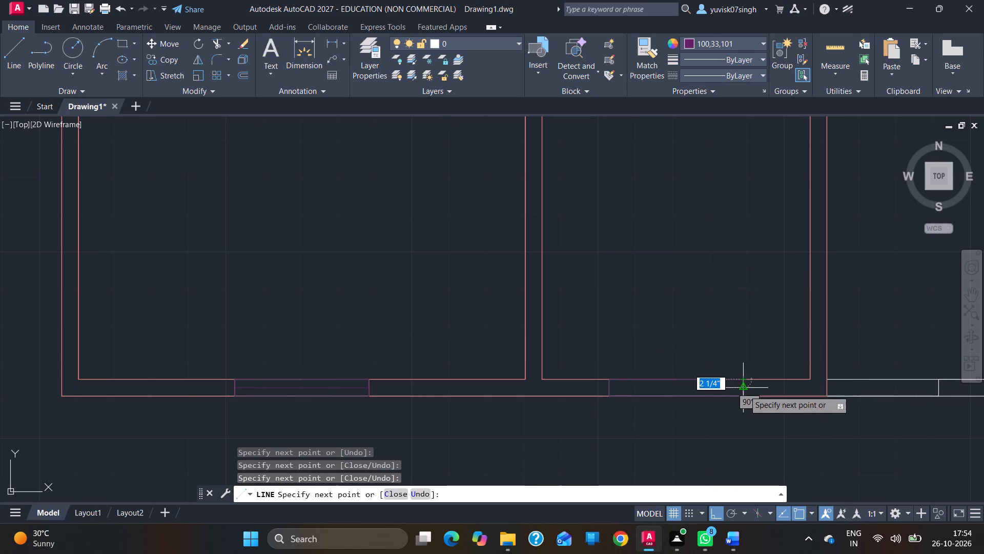
{"action": "left_click", "coordinate": [744, 390]}
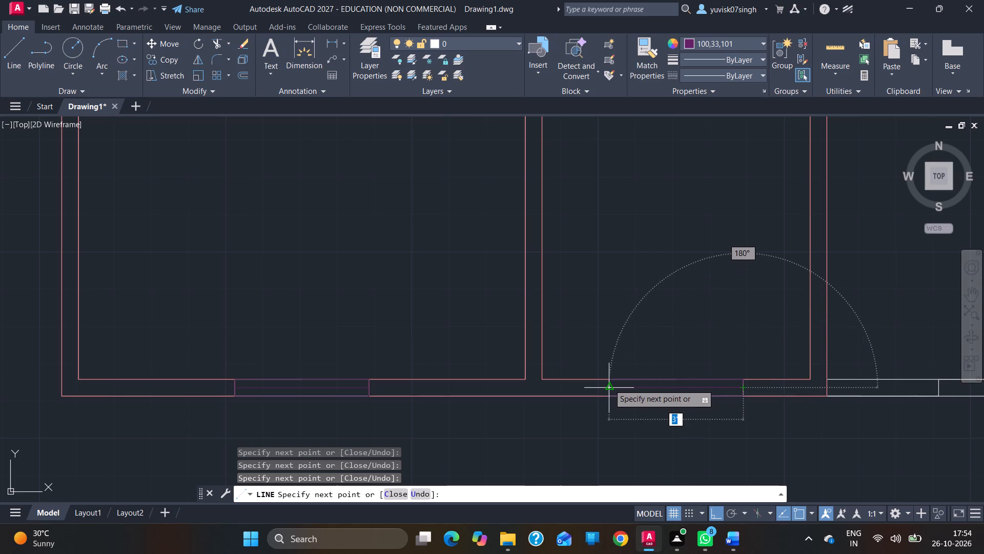
{"action": "left_click", "coordinate": [609, 384]}
{"action": "key", "text": "Escape"}
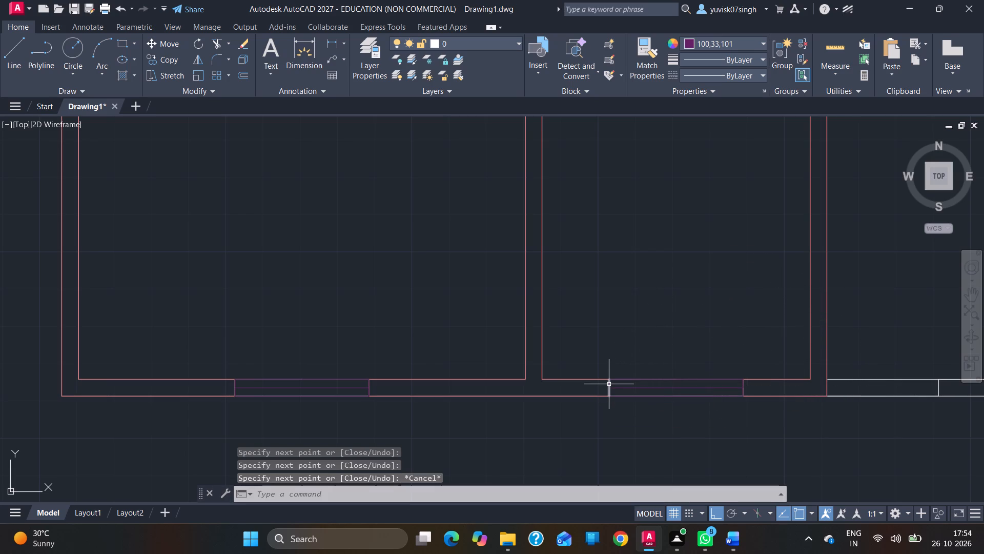
Outline the lower-right room's bottom-wall window in colour 100,33,101 as a 4' by 4 1/2" rectangle with a 4' centre line.
{"action": "scroll", "coordinate": [609, 384], "scroll_direction": "down", "scroll_amount": 2, "text": "ctrl"}
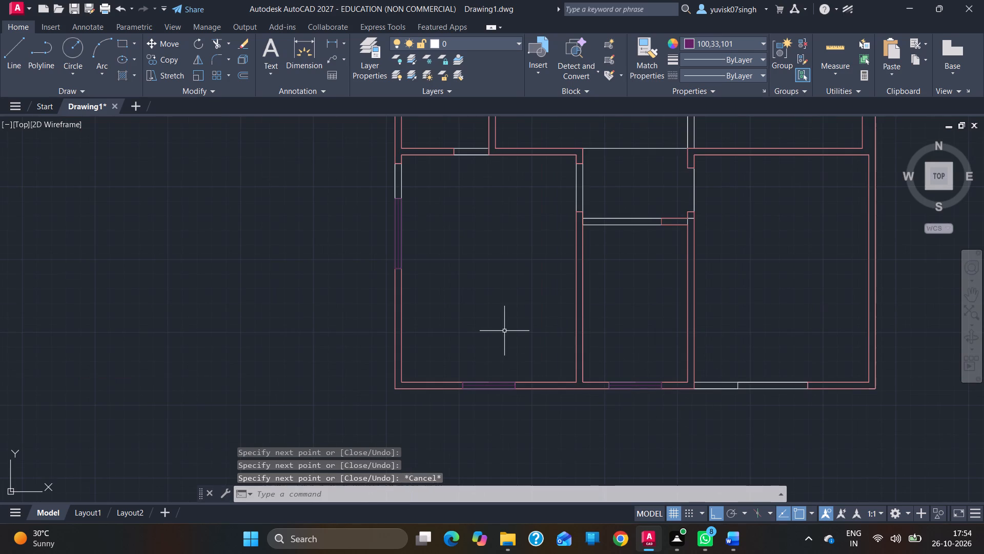
{"action": "left_click", "coordinate": [8, 56]}
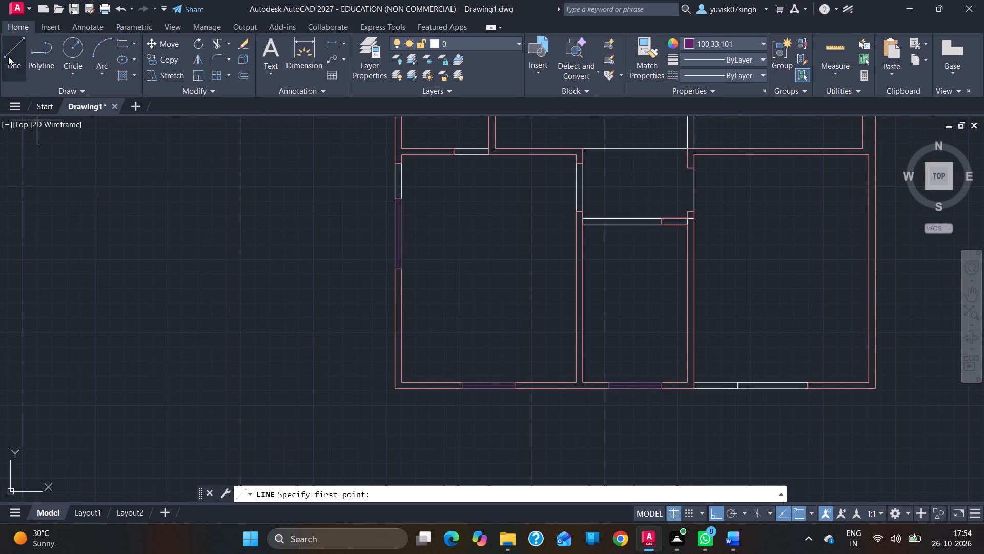
{"action": "left_click", "coordinate": [808, 391]}
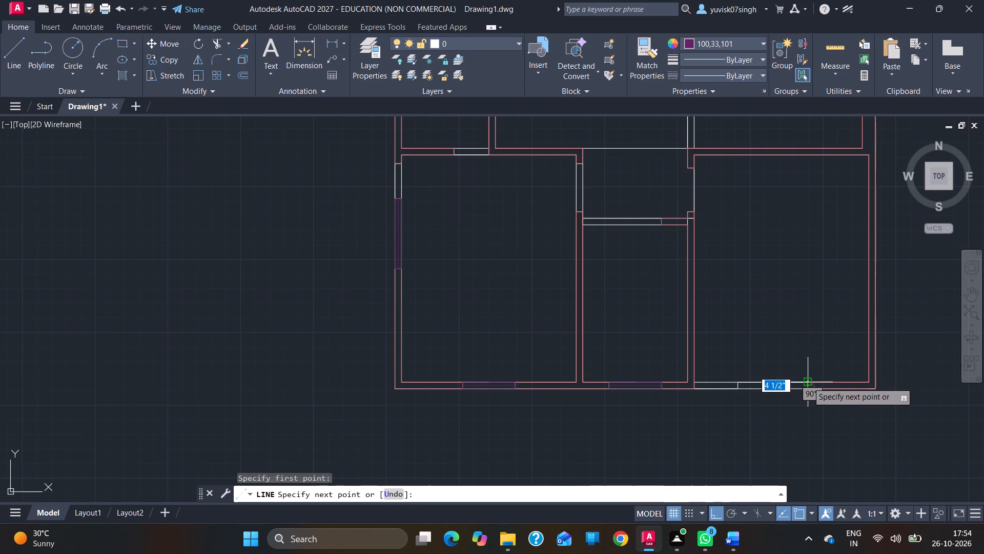
{"action": "left_click", "coordinate": [808, 382]}
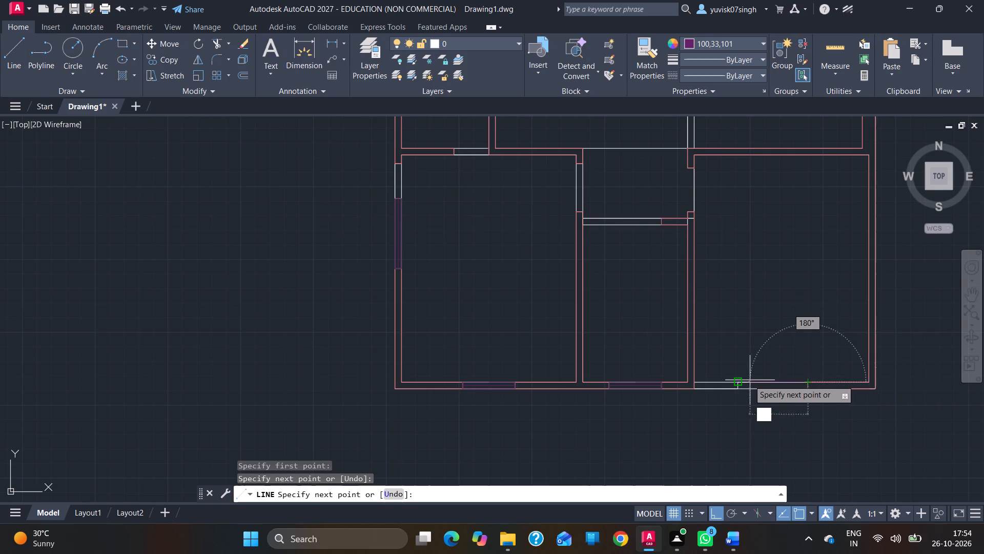
{"action": "left_click", "coordinate": [740, 380]}
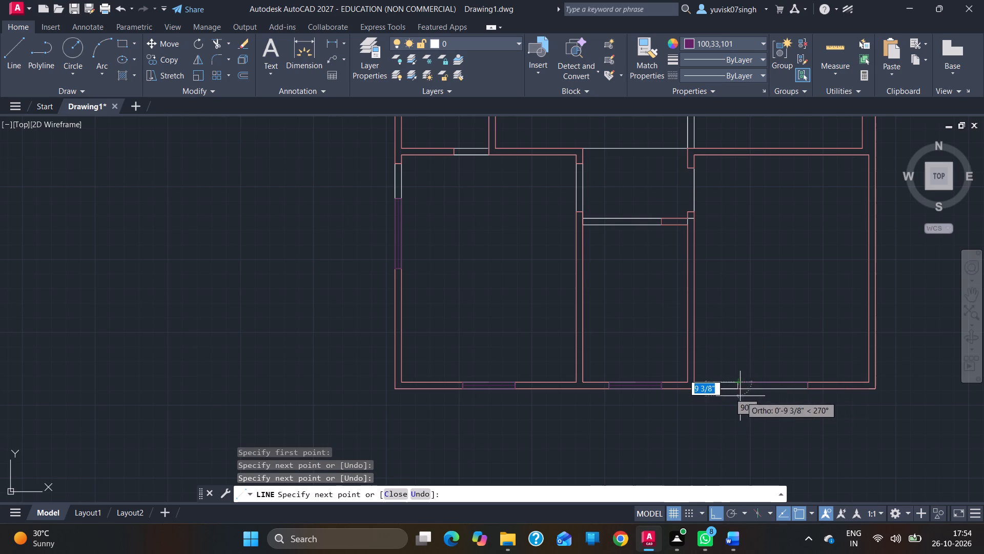
{"action": "left_click", "coordinate": [737, 391]}
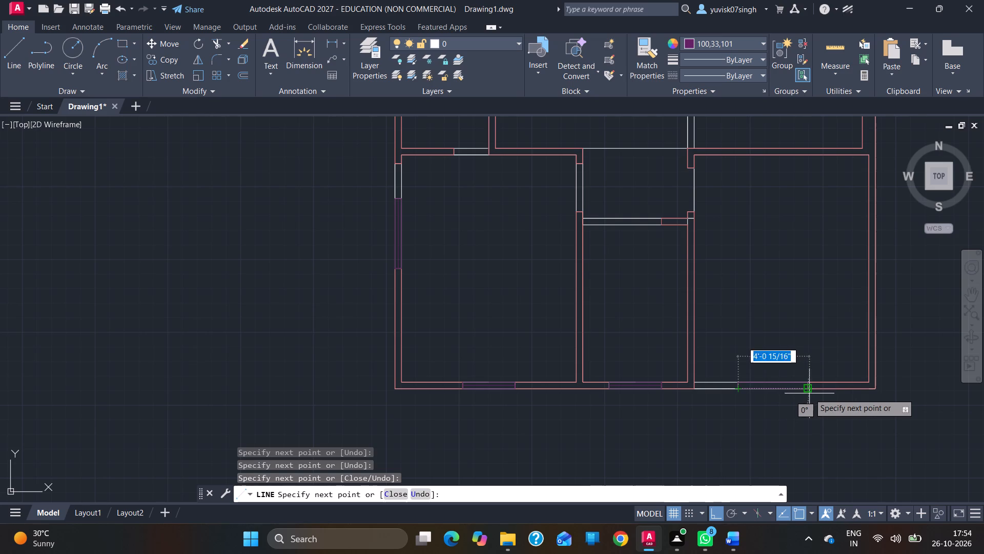
{"action": "left_click", "coordinate": [807, 391]}
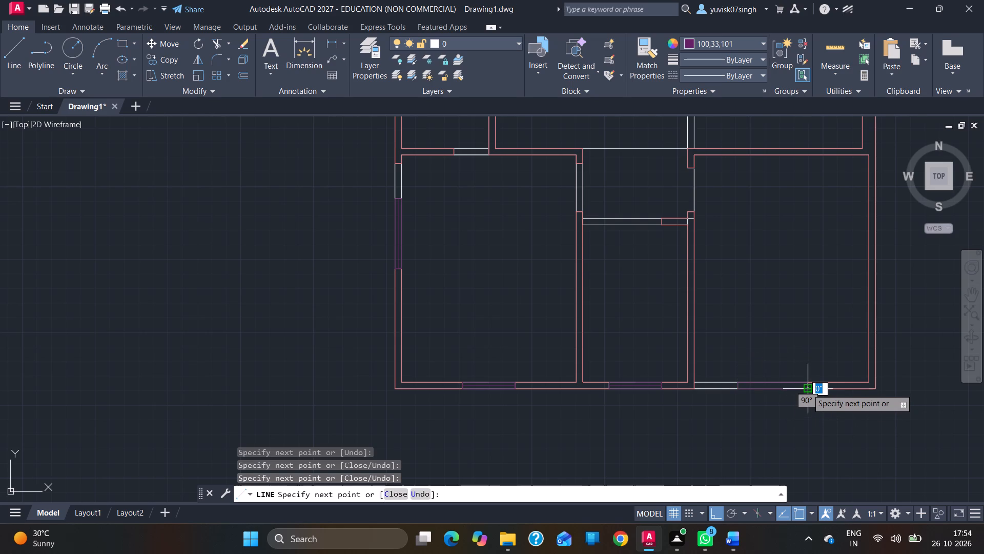
{"action": "left_click", "coordinate": [807, 384]}
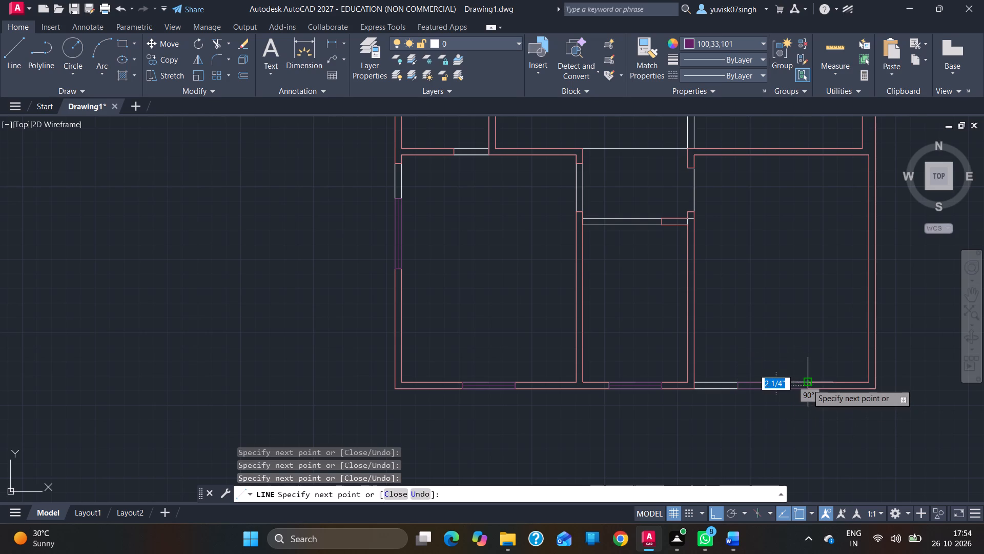
{"action": "scroll", "coordinate": [737, 385], "scroll_direction": "up", "scroll_amount": 1, "text": "ctrl"}
{"action": "left_click", "coordinate": [737, 385]}
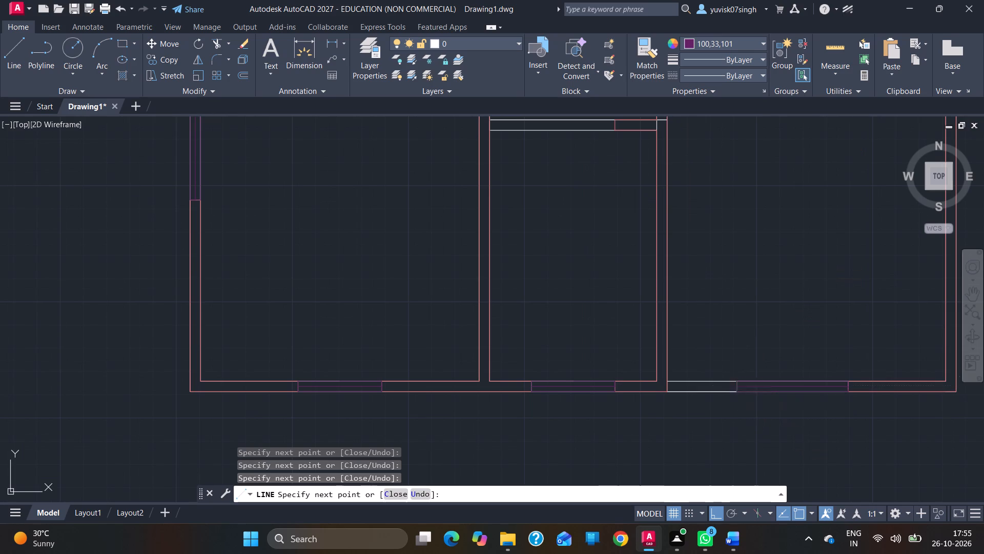
{"action": "key", "text": "Escape"}
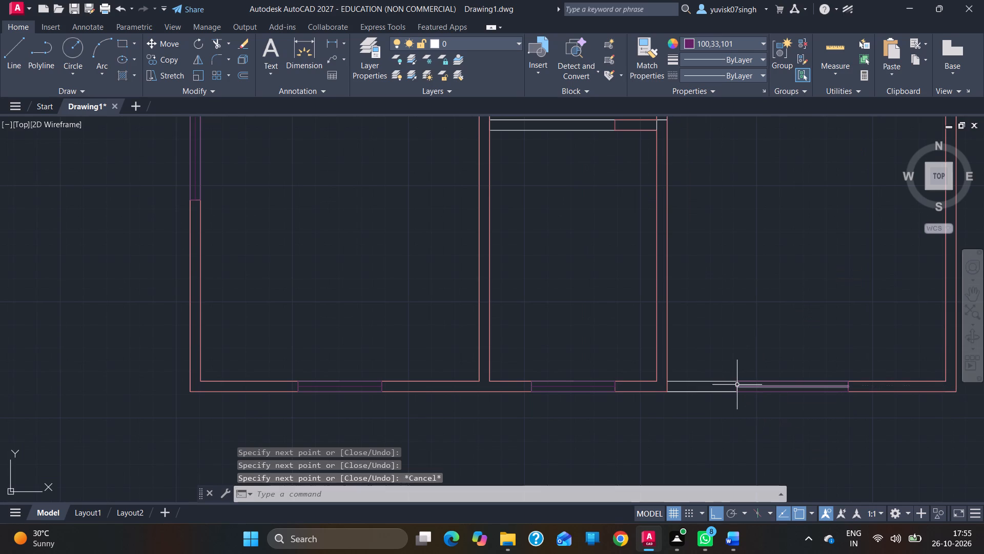
Trim the white lines spanning the four openings around the central passage: above, below and on both sides.
{"action": "scroll", "coordinate": [737, 385], "scroll_direction": "down", "scroll_amount": 3, "text": "ctrl"}
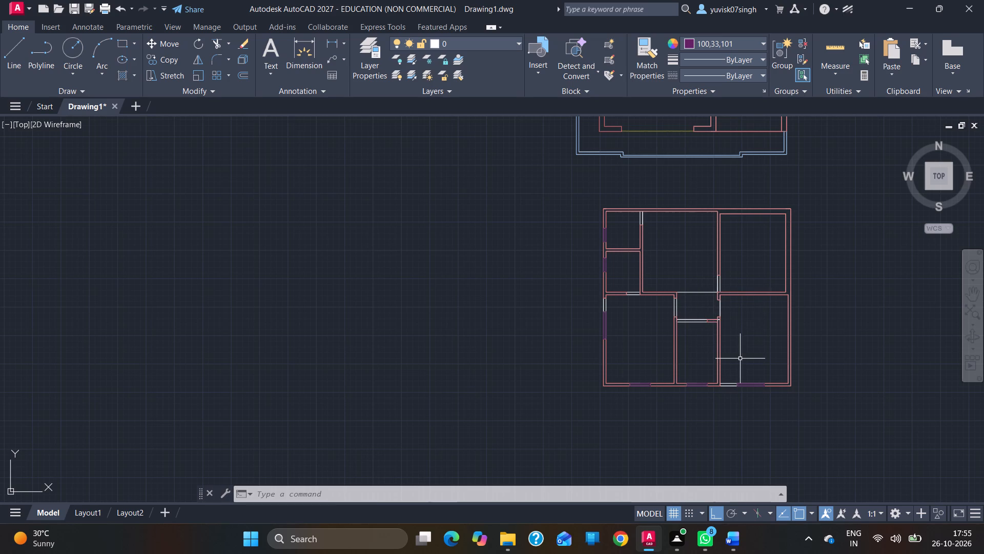
{"action": "type", "text": "TR"}
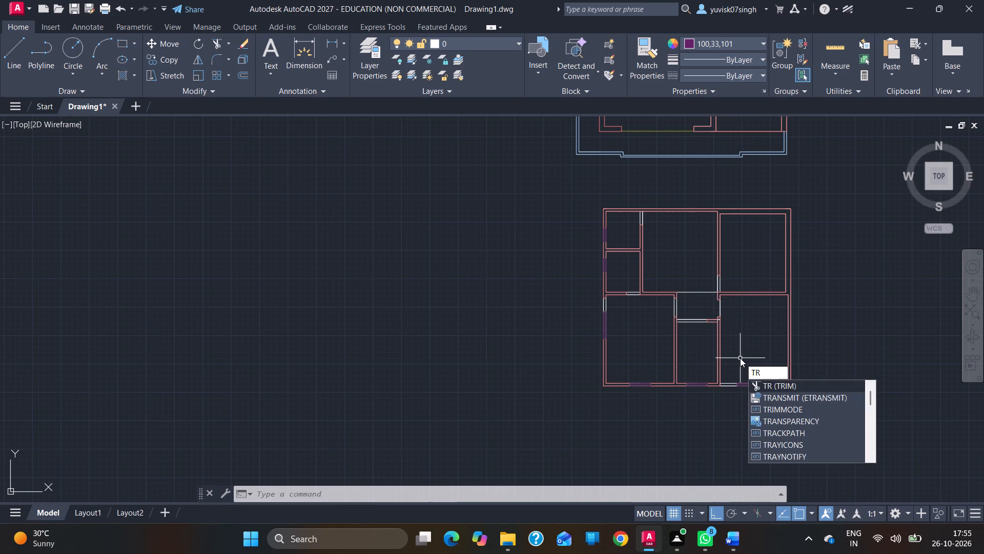
{"action": "key", "text": "Return"}
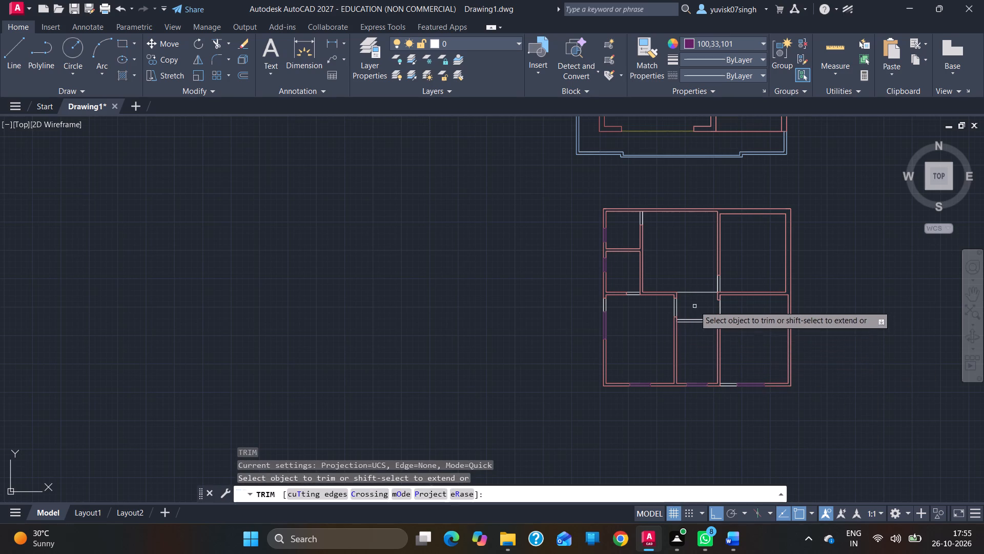
{"action": "left_click_drag", "start_coordinate": [691, 283], "coordinate": [692, 325]}
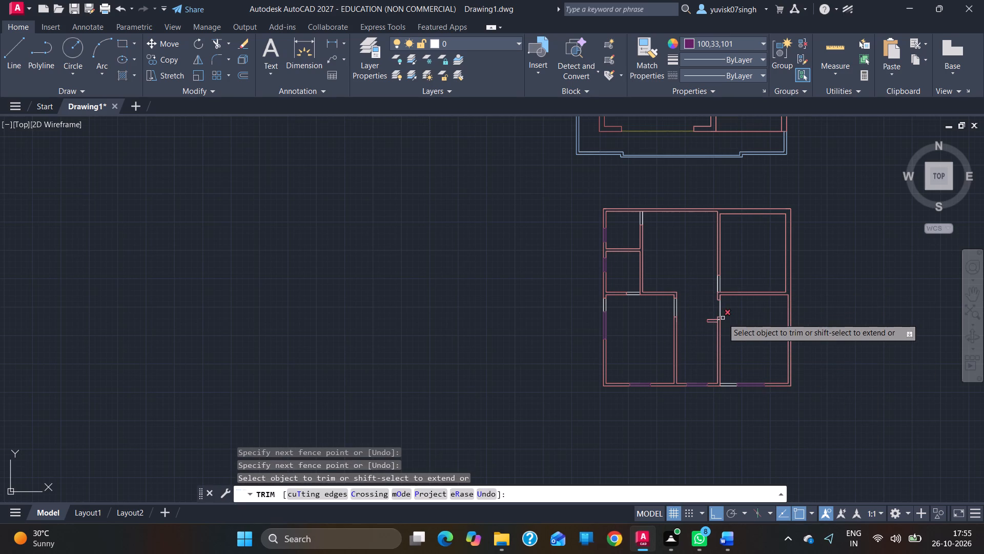
{"action": "left_click_drag", "start_coordinate": [725, 311], "coordinate": [706, 313]}
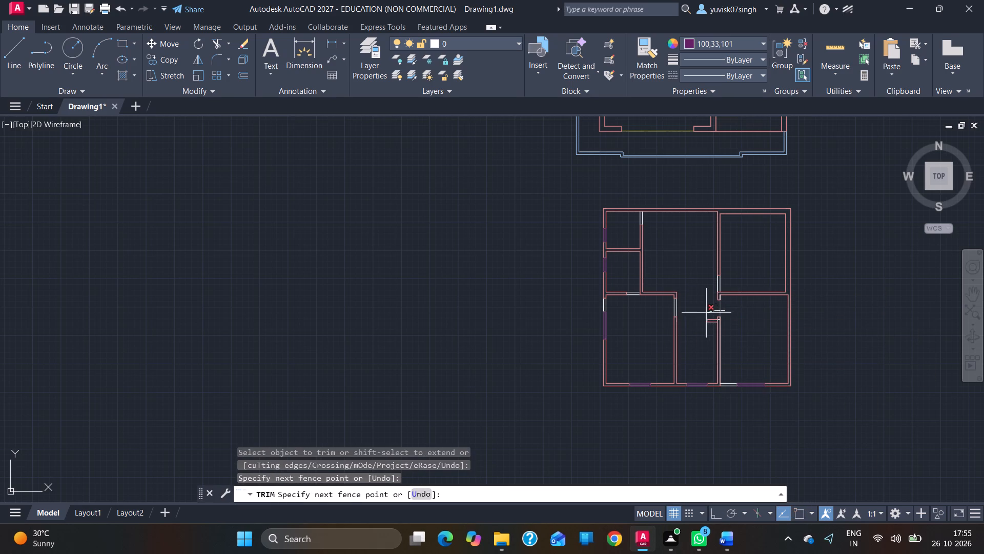
{"action": "left_click_drag", "start_coordinate": [706, 313], "coordinate": [672, 313]}
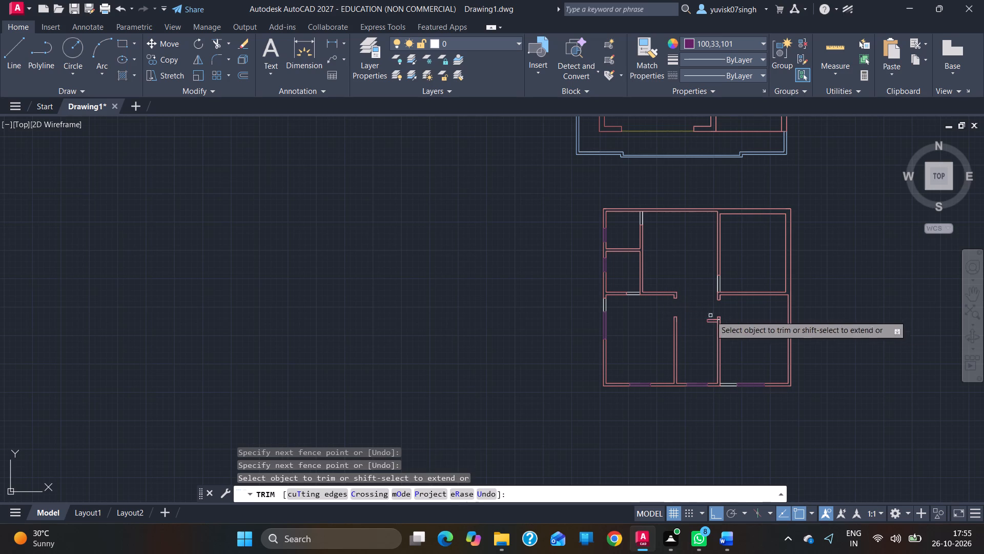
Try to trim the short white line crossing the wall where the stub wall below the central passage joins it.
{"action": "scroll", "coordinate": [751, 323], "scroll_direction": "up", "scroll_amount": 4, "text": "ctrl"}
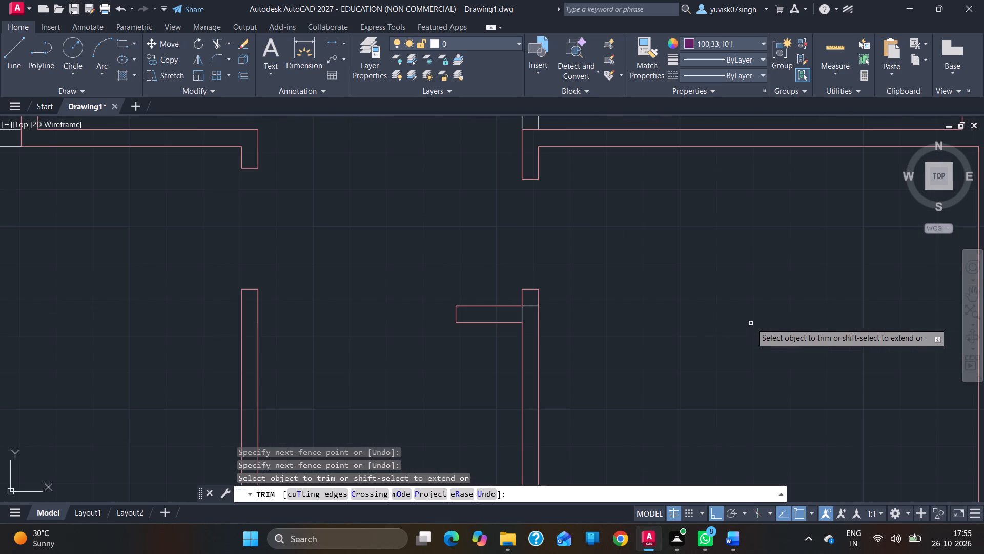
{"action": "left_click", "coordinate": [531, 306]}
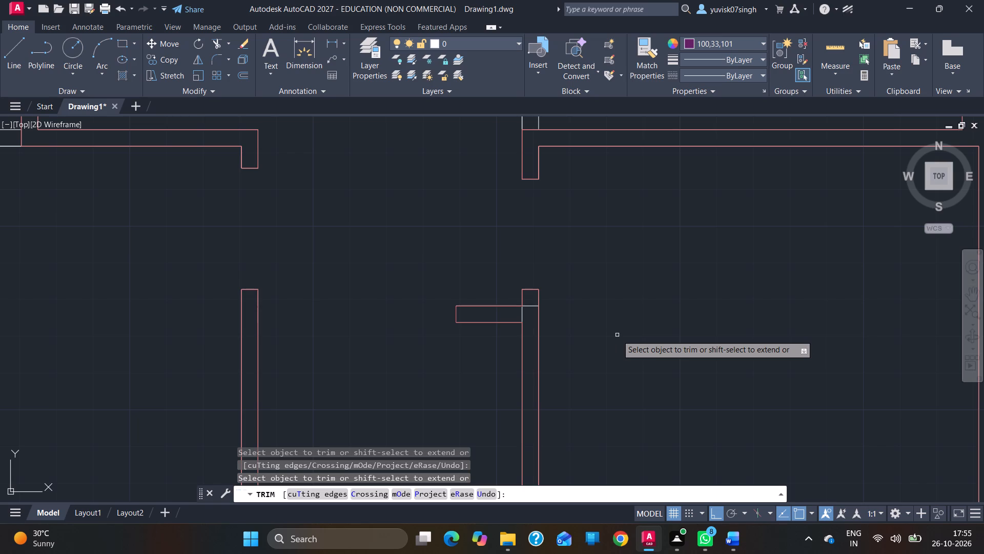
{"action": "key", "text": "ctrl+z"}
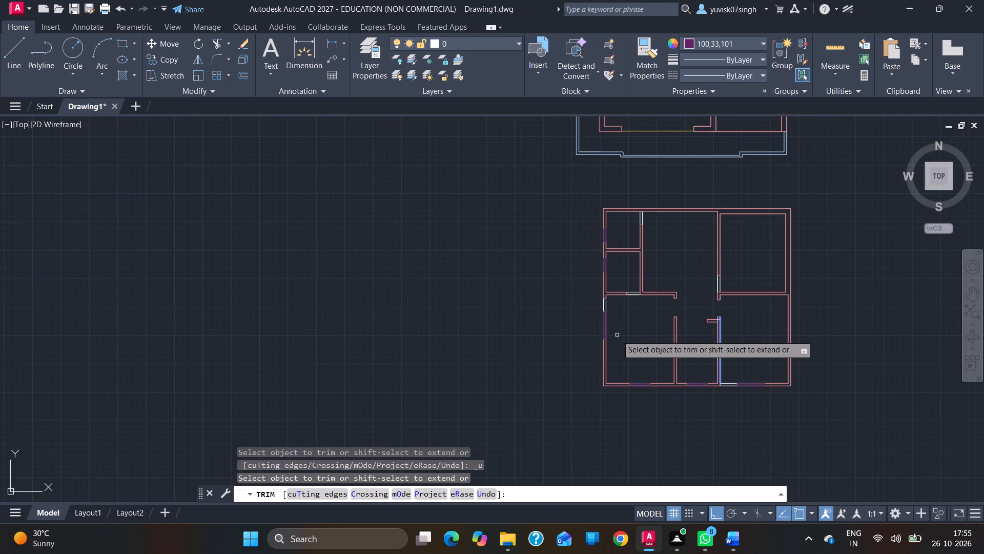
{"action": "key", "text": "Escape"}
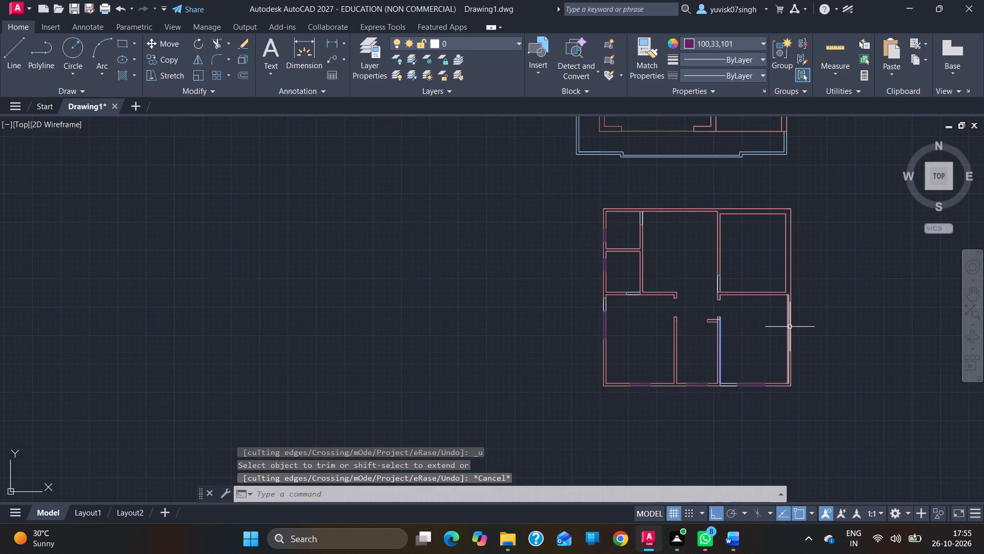
Delete the leftover lines crossing the junction of the short stub wall and the lower-right room's wall.
{"action": "scroll", "coordinate": [746, 315], "scroll_direction": "up", "scroll_amount": 4, "text": "ctrl"}
{"action": "left_click", "coordinate": [551, 343]}
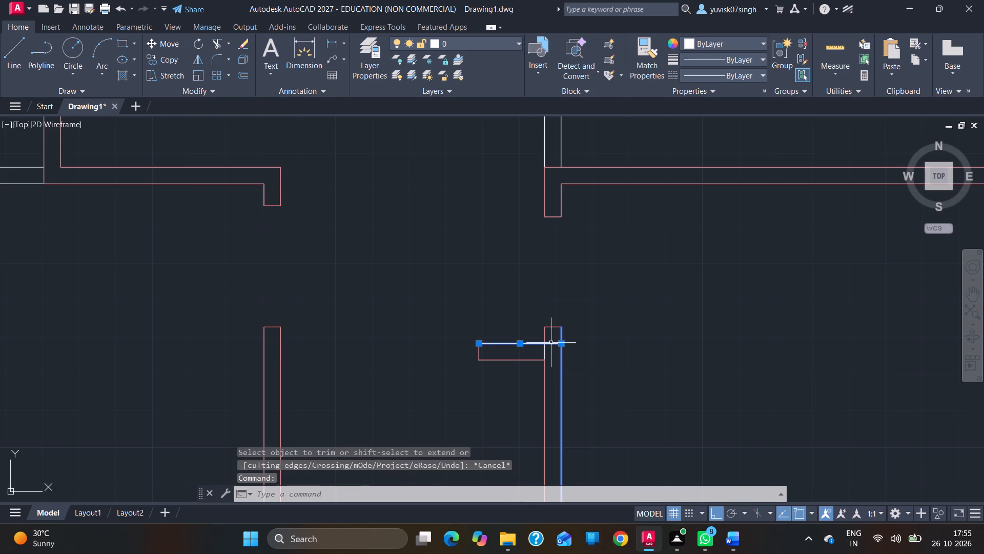
{"action": "key", "text": "Delete"}
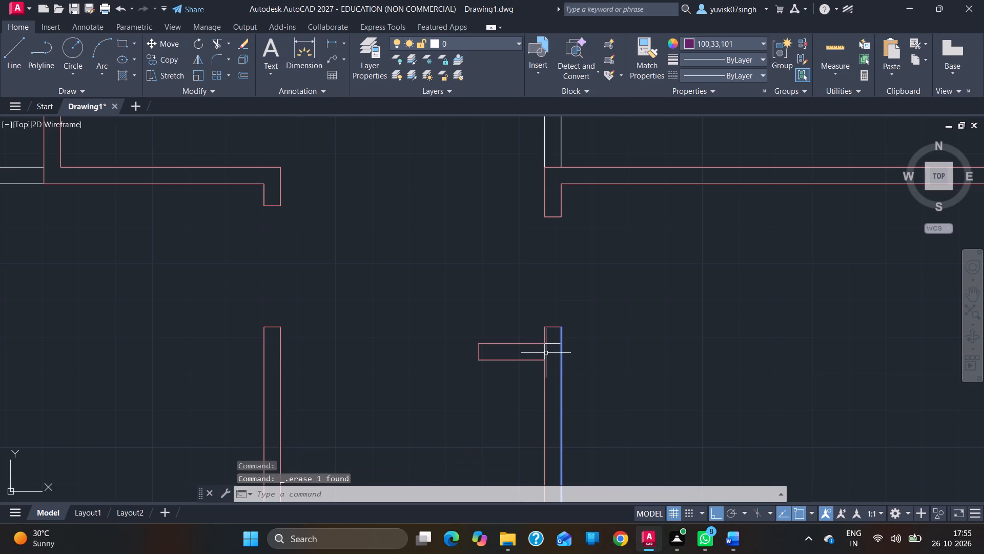
{"action": "left_click", "coordinate": [545, 353]}
{"action": "key", "text": "Delete"}
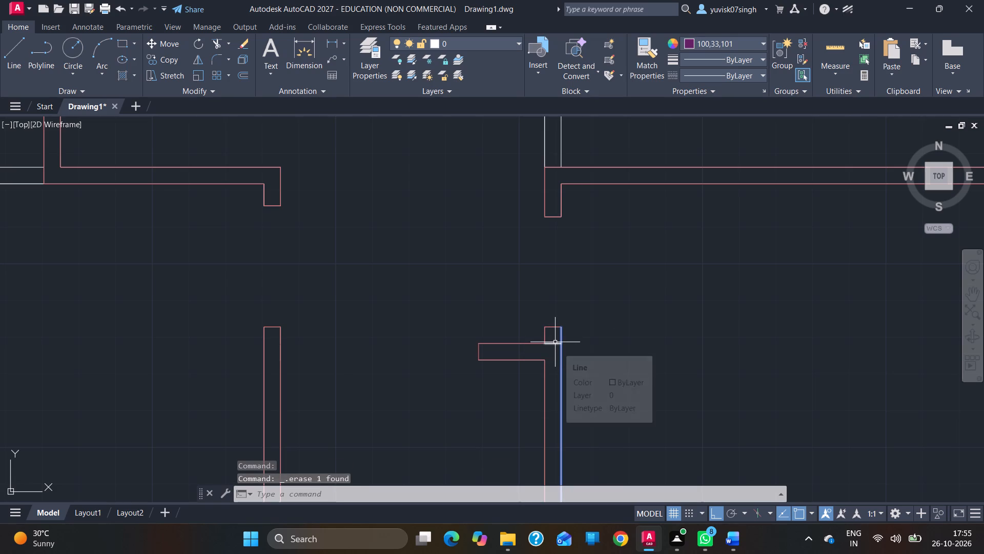
{"action": "left_click", "coordinate": [555, 342]}
{"action": "key", "text": "Delete"}
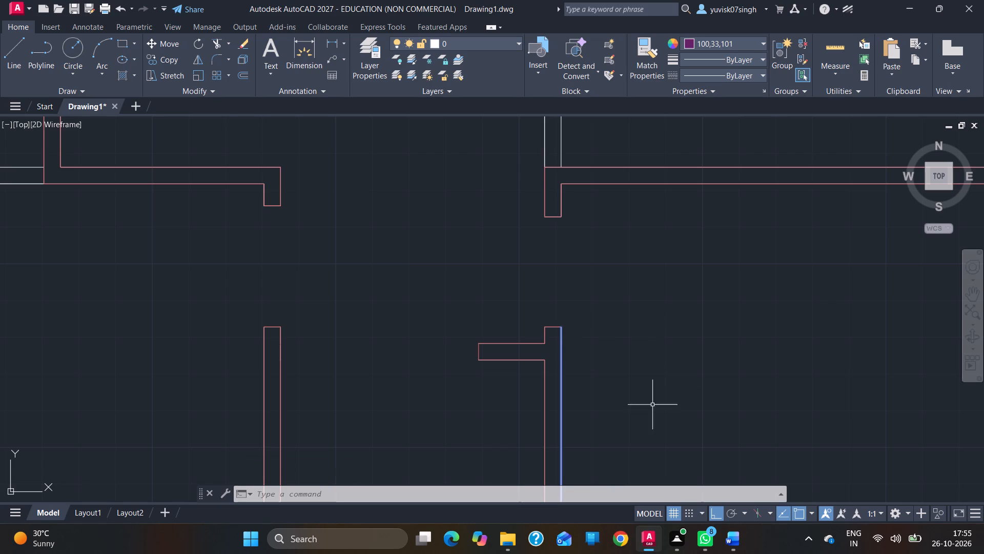
Trim the white lines from four door openings: left outer wall, lower-left room's top wall, upper-right room's left wall, and top-left room's right wall.
{"action": "scroll", "coordinate": [670, 378], "scroll_direction": "down", "scroll_amount": 3, "text": "ctrl"}
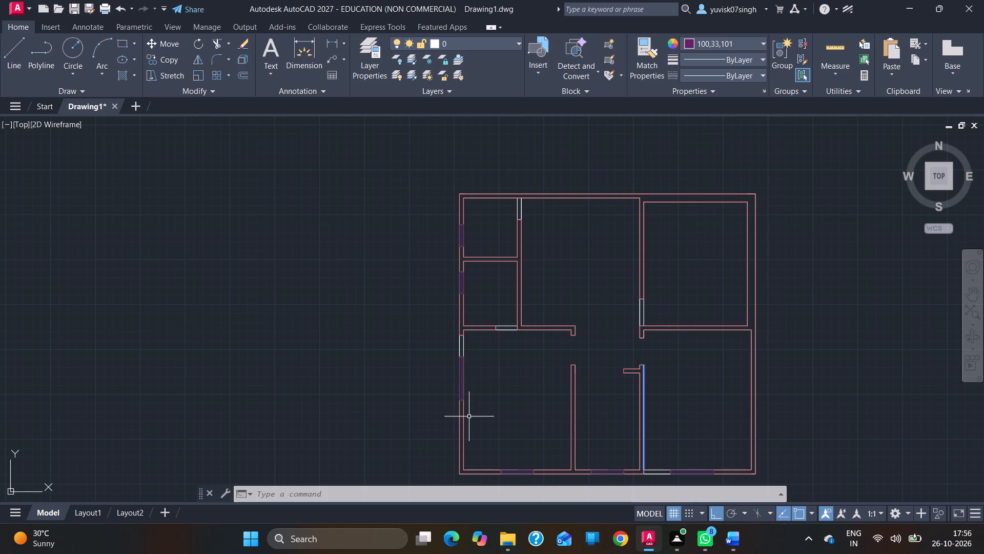
{"action": "type", "text": "TR"}
{"action": "key", "text": "Return"}
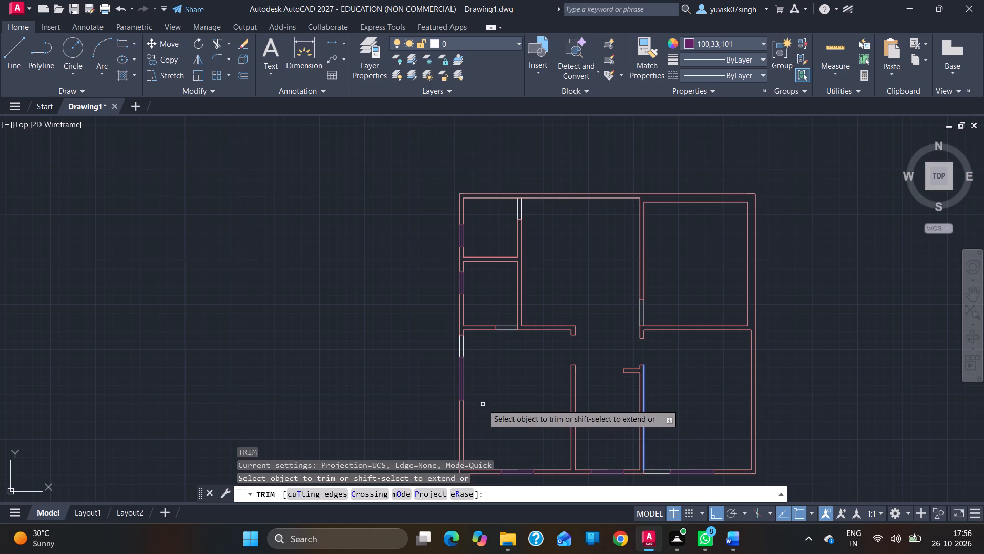
{"action": "left_click_drag", "start_coordinate": [477, 351], "coordinate": [459, 350]}
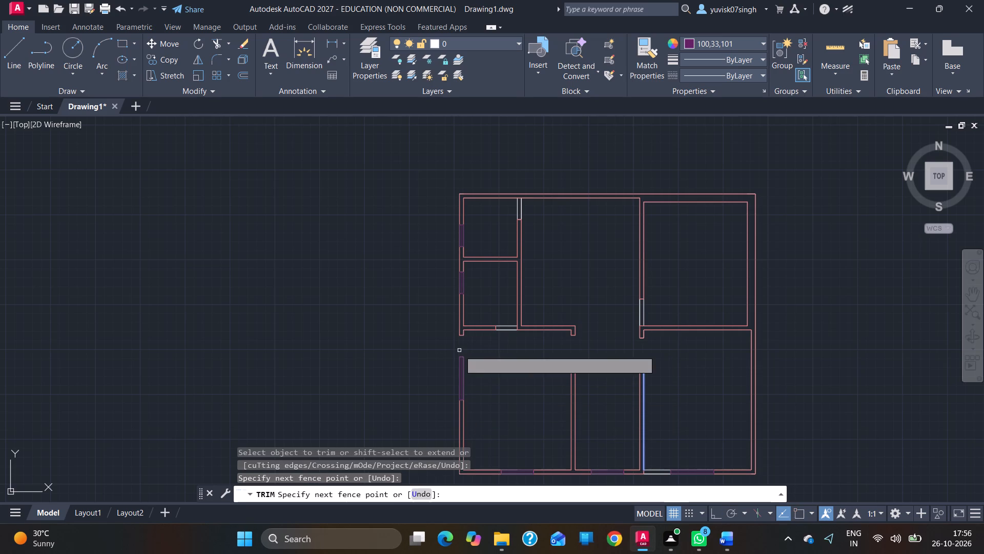
{"action": "left_click_drag", "start_coordinate": [499, 341], "coordinate": [501, 324]}
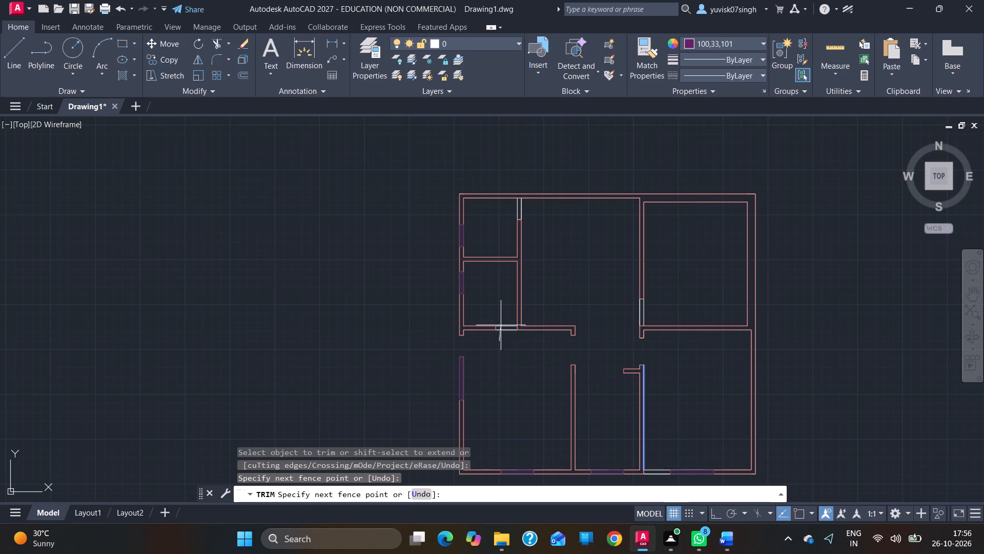
{"action": "left_click_drag", "start_coordinate": [501, 324], "coordinate": [501, 318]}
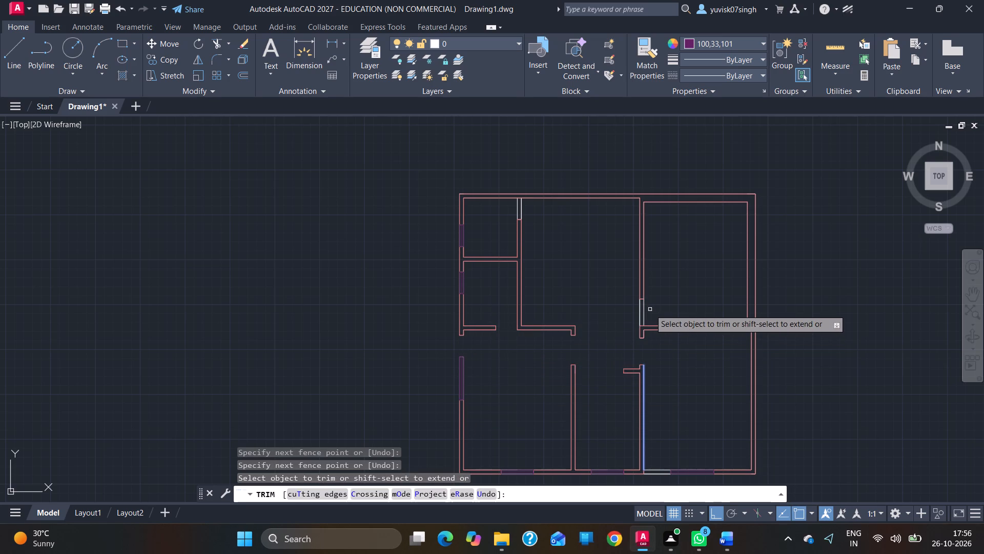
{"action": "left_click_drag", "start_coordinate": [650, 309], "coordinate": [613, 310]}
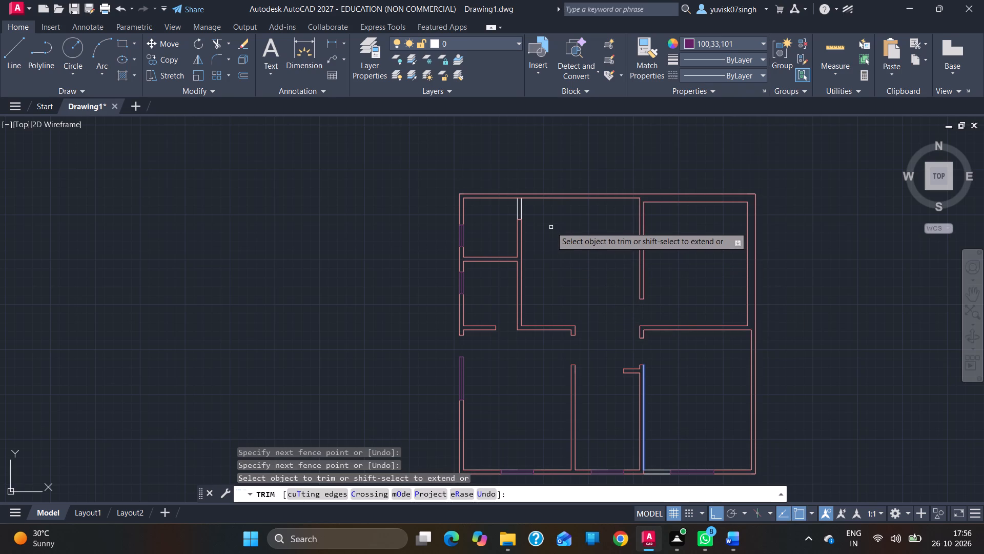
{"action": "left_click_drag", "start_coordinate": [526, 206], "coordinate": [516, 208]}
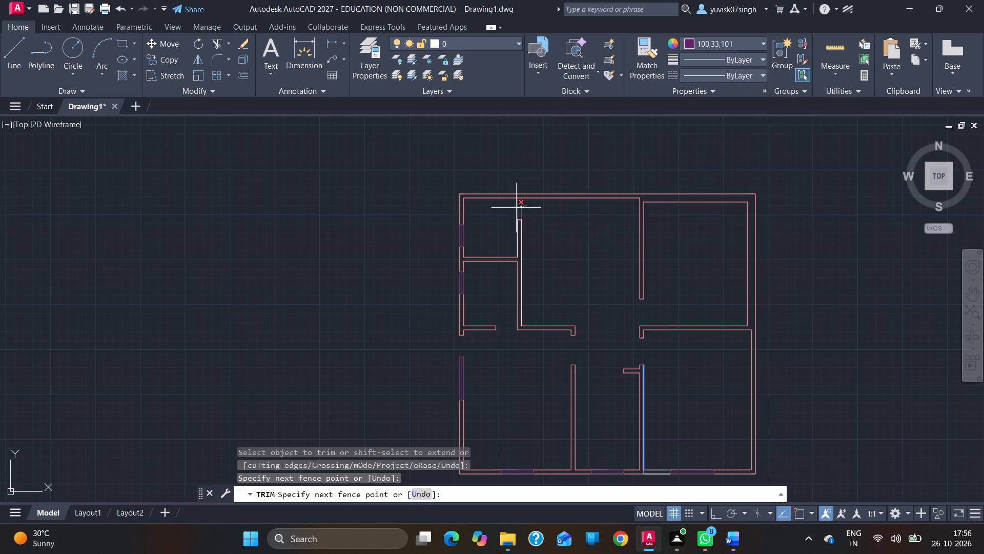
{"action": "left_click_drag", "start_coordinate": [516, 208], "coordinate": [511, 208]}
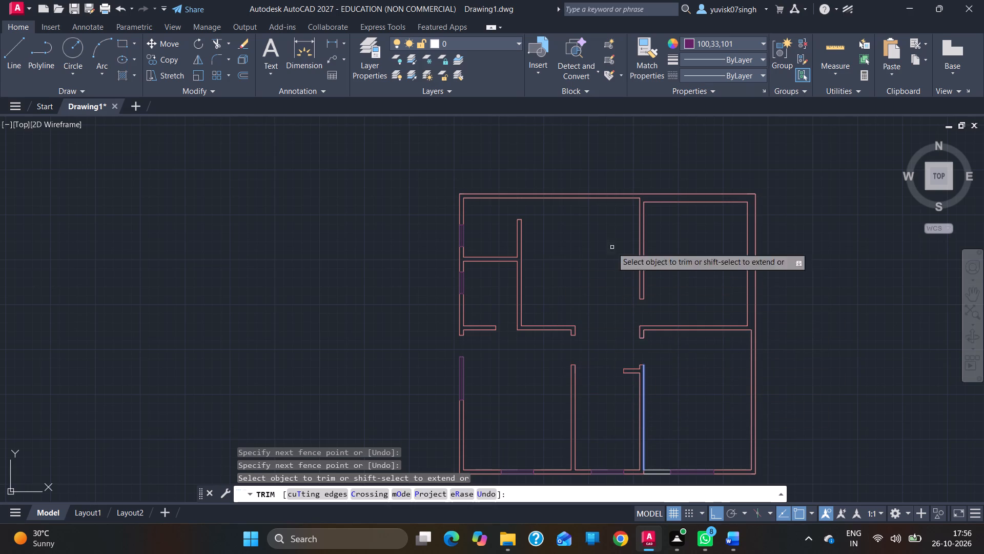
{"action": "key", "text": "Escape"}
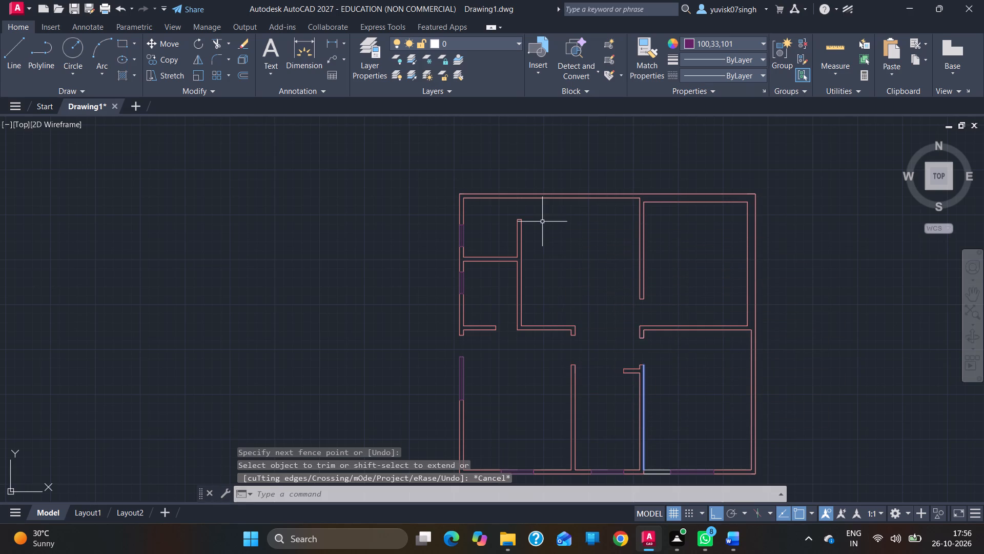
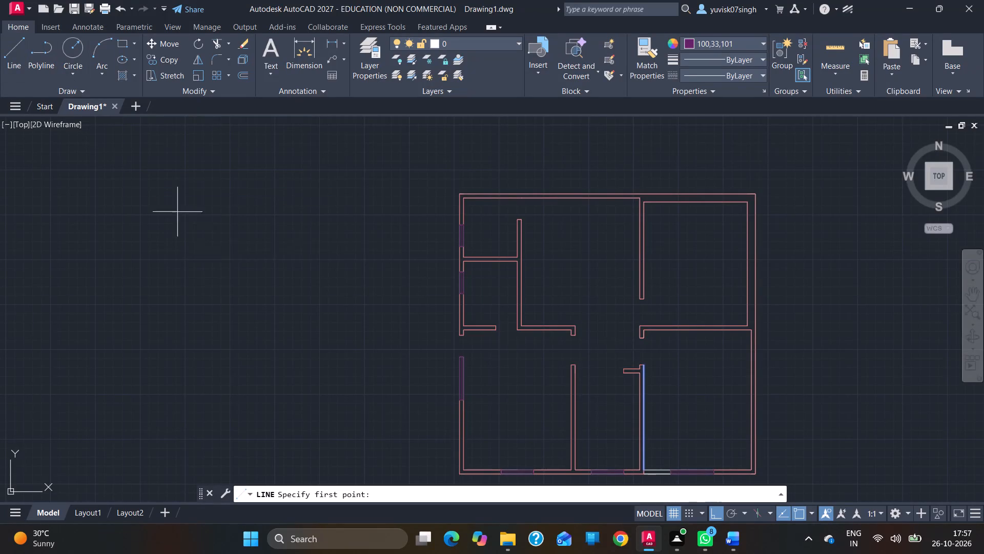
In colour 0,0,0, draw a jamb rectangle about 4 1/2" by 3" at the left outer wall's door opening and a line along the opening's outer side.
{"action": "left_click", "coordinate": [703, 48]}
{"action": "left_click", "coordinate": [685, 84]}
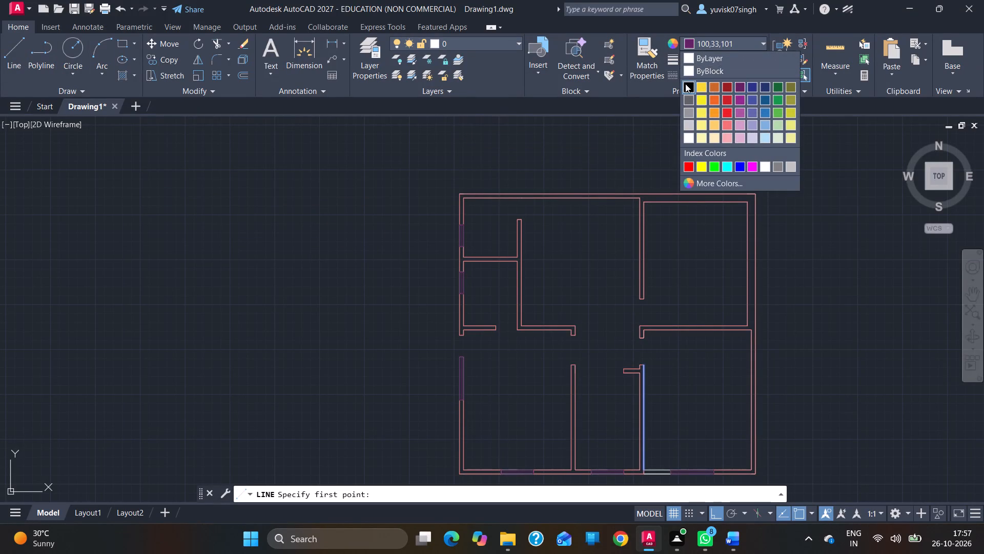
{"action": "left_click", "coordinate": [8, 41]}
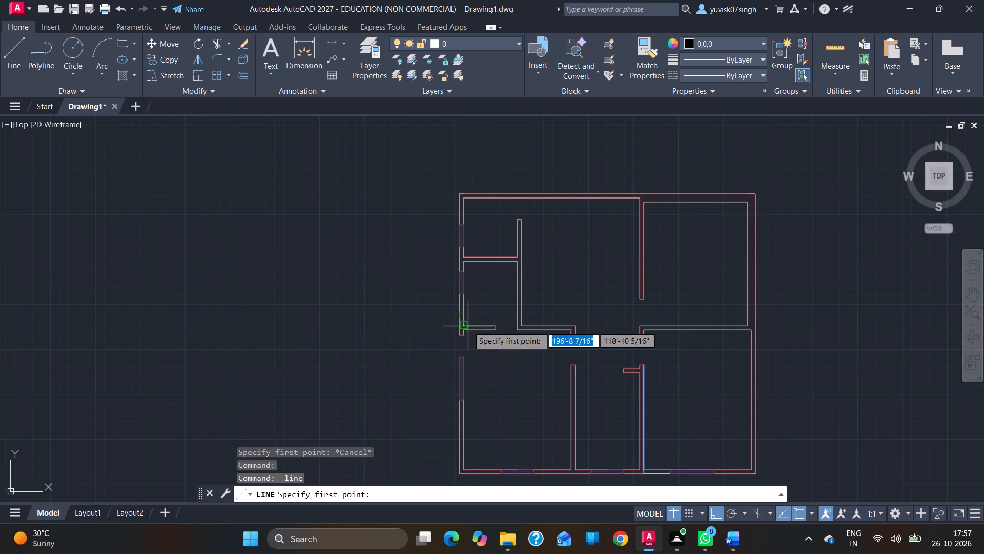
{"action": "scroll", "coordinate": [463, 338], "scroll_direction": "up", "scroll_amount": 3, "text": "ctrl"}
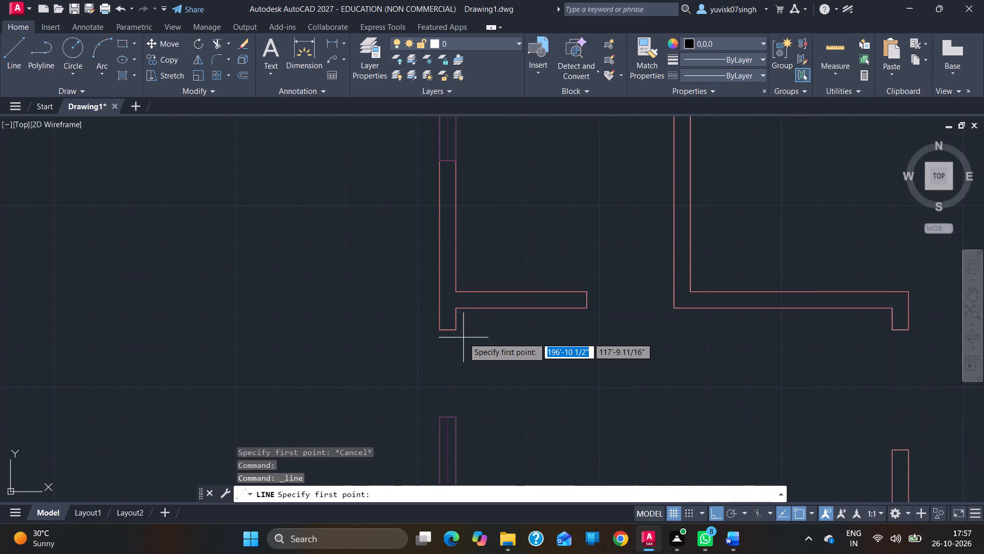
{"action": "left_click", "coordinate": [457, 331]}
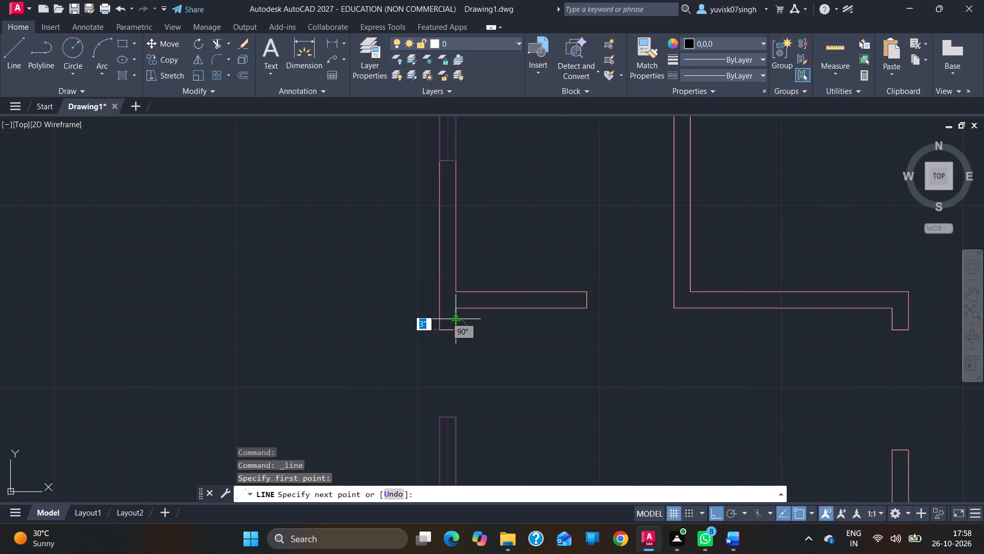
{"action": "left_click", "coordinate": [453, 320]}
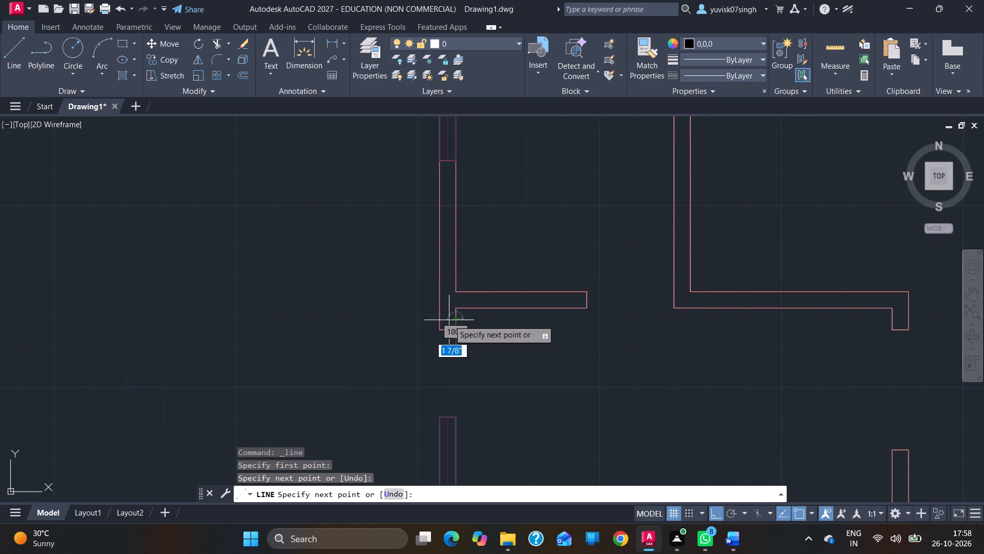
{"action": "left_click", "coordinate": [441, 320]}
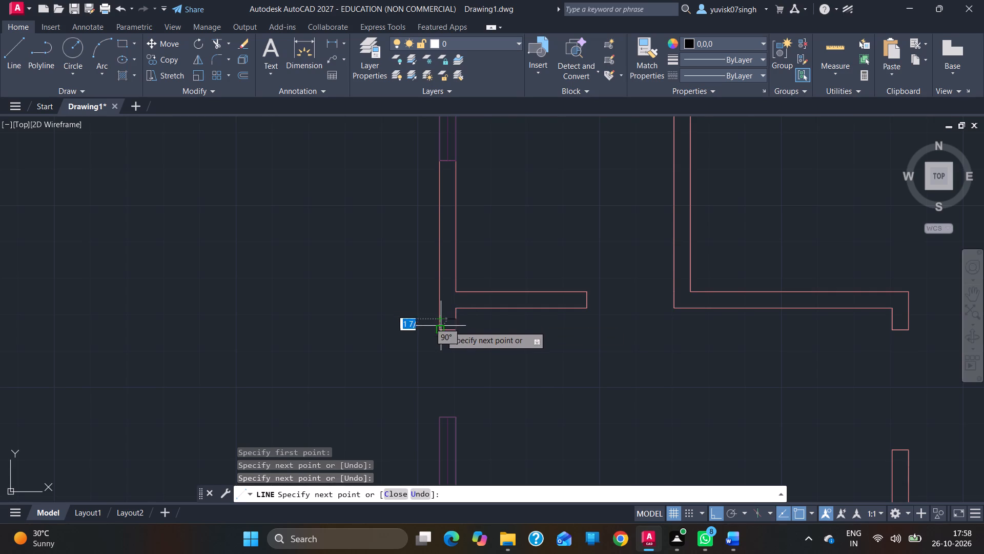
{"action": "left_click", "coordinate": [441, 326]}
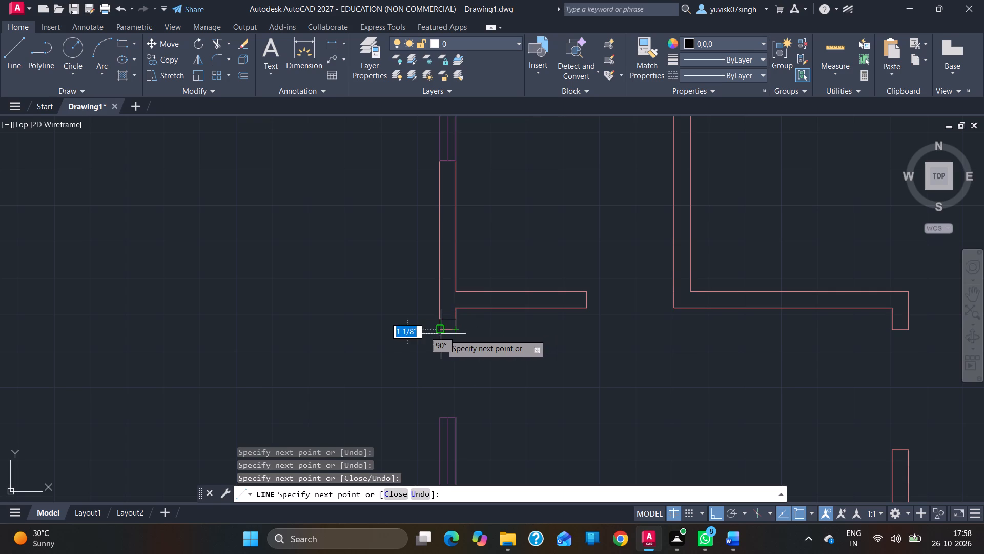
{"action": "left_click", "coordinate": [439, 332]}
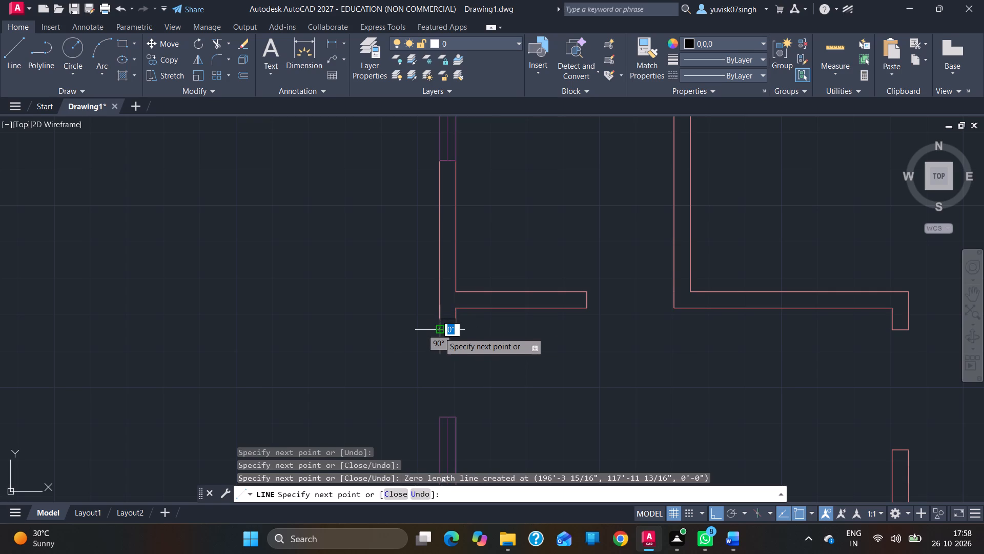
{"action": "left_click", "coordinate": [458, 332]}
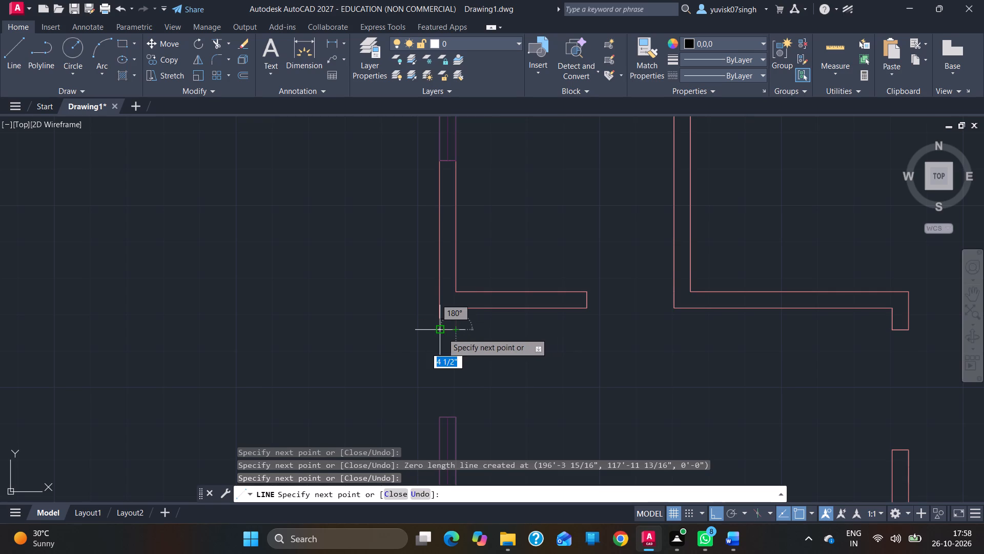
{"action": "left_click", "coordinate": [441, 333]}
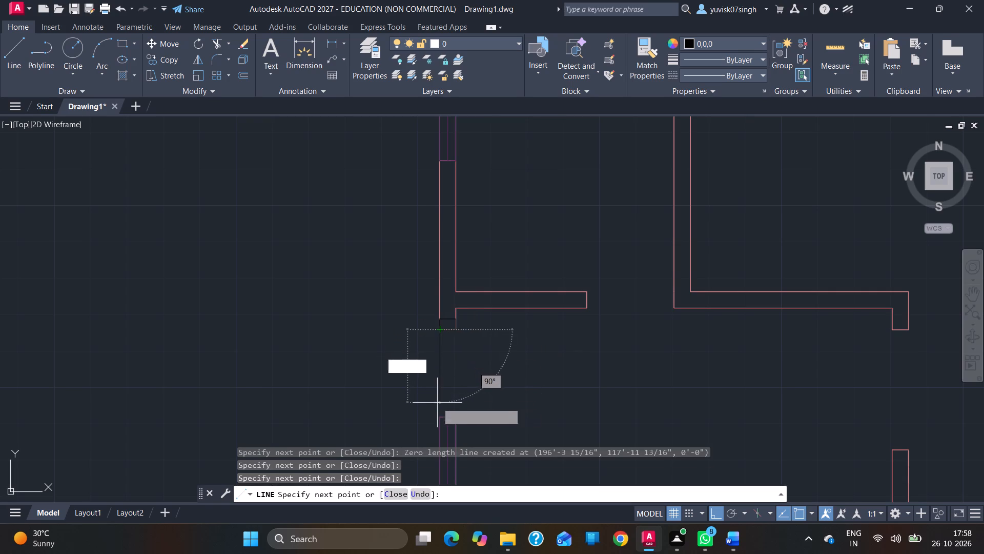
{"action": "left_click", "coordinate": [439, 420]}
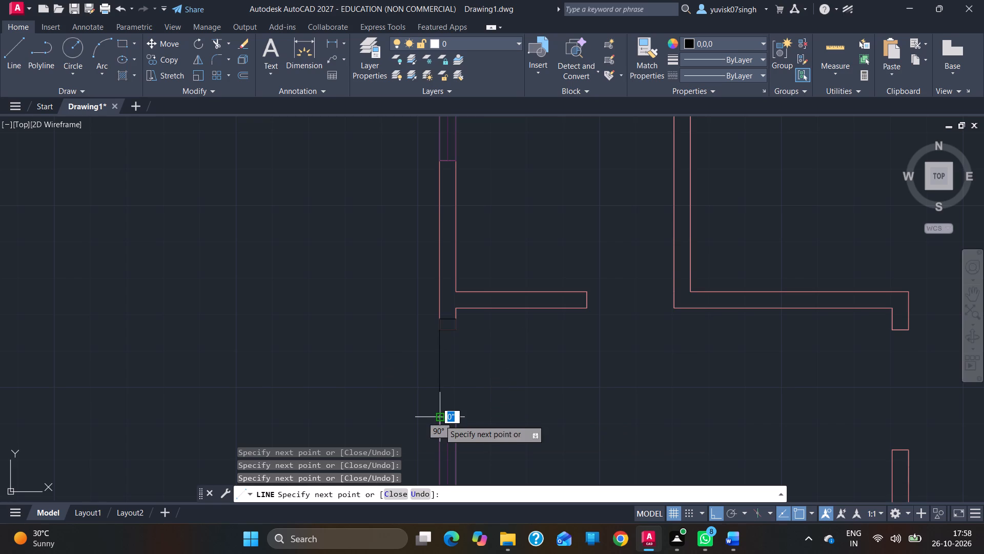
{"action": "key", "text": "Escape"}
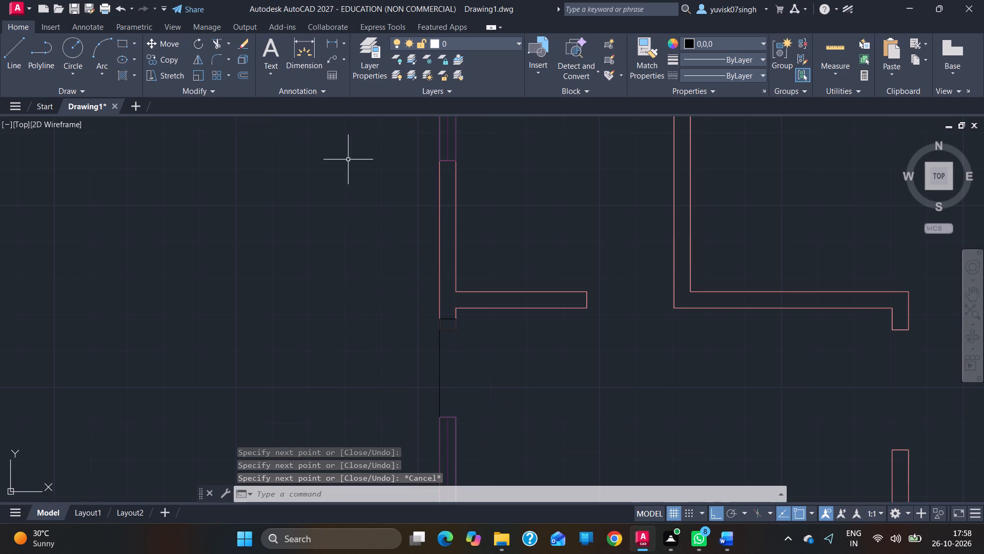
Draw the door's quarter-circle swing with a Start, Center, End arc, about 2' radius, centred on the upper jamb's midpoint and opening into the room.
{"action": "left_click", "coordinate": [108, 66]}
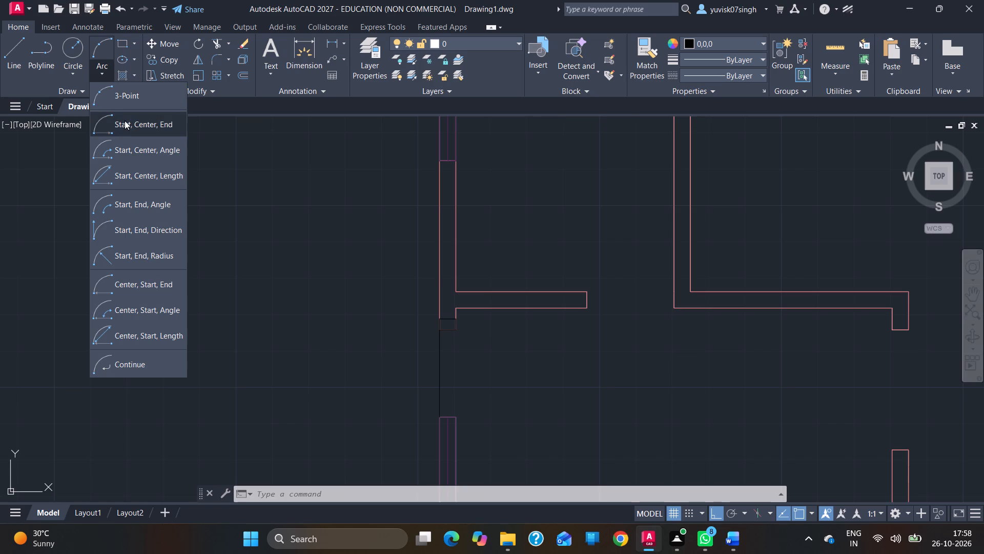
{"action": "left_click", "coordinate": [125, 122]}
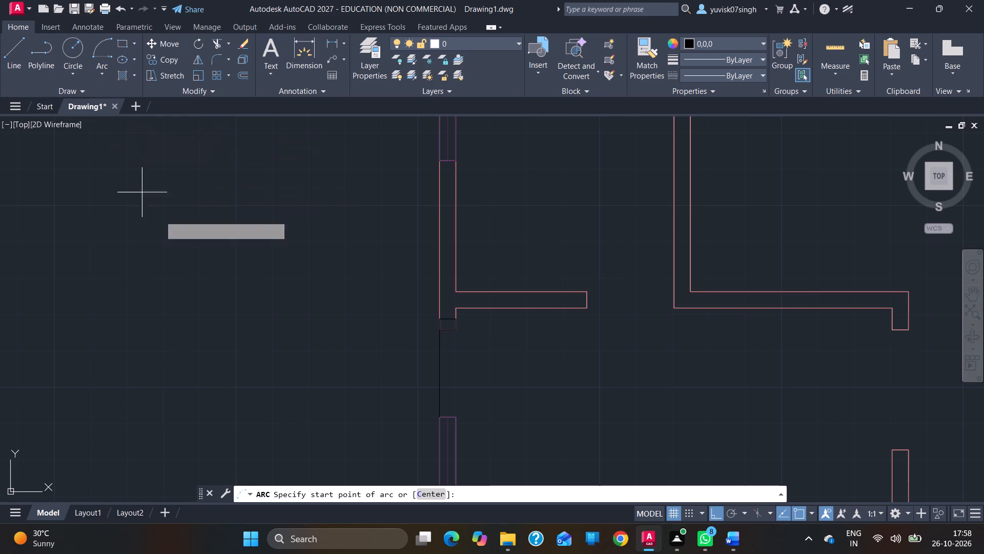
{"action": "left_click", "coordinate": [447, 420]}
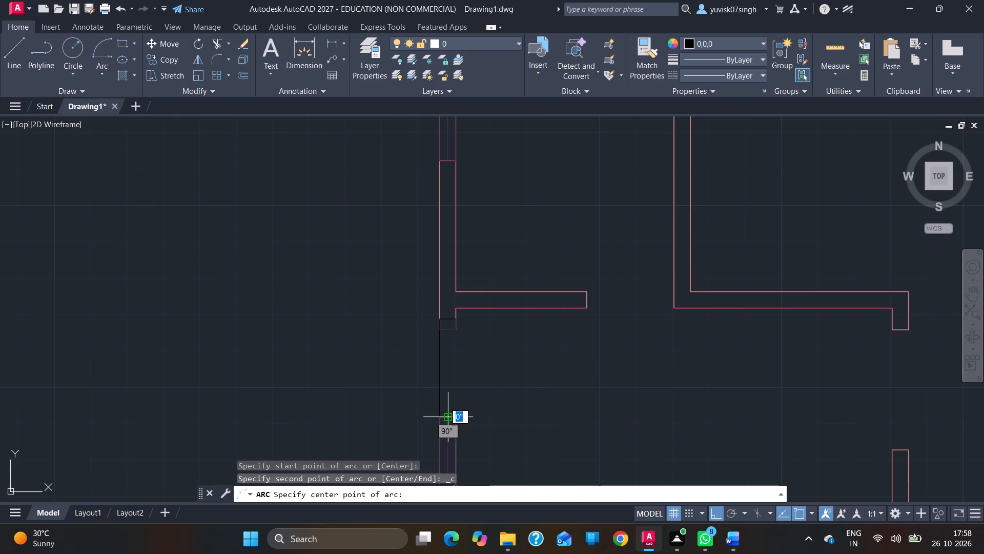
{"action": "left_click", "coordinate": [447, 331]}
{"action": "left_click", "coordinate": [513, 332]}
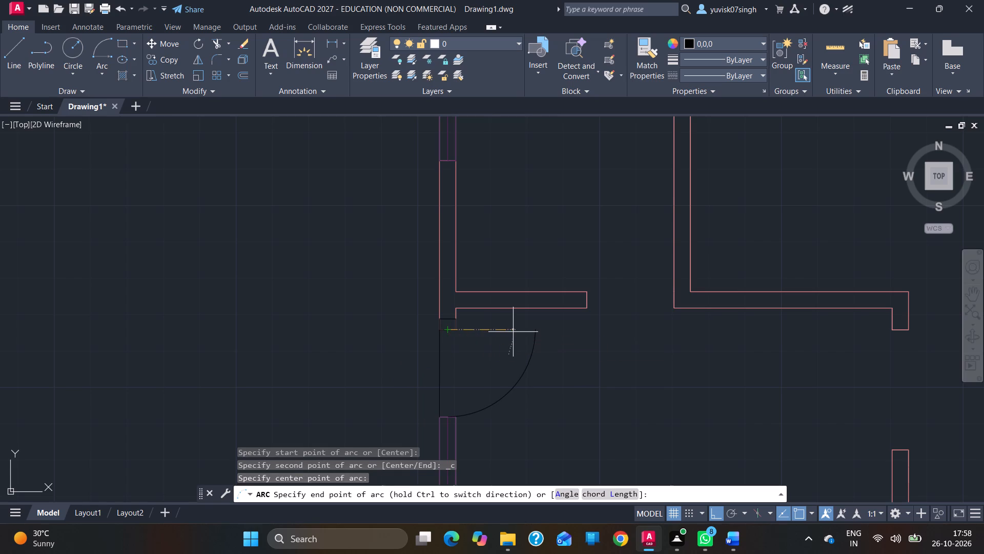
Draw the door leaf from the upper jamb's inner corner to the swing arc's end, about 1'-9 3/4" long and 2" thick.
{"action": "left_click", "coordinate": [3, 47]}
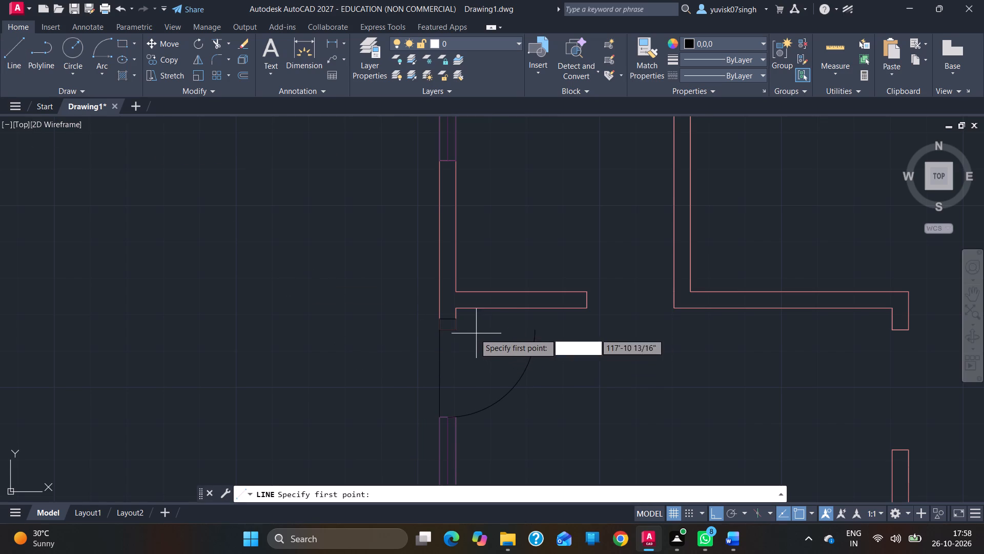
{"action": "left_click", "coordinate": [455, 327]}
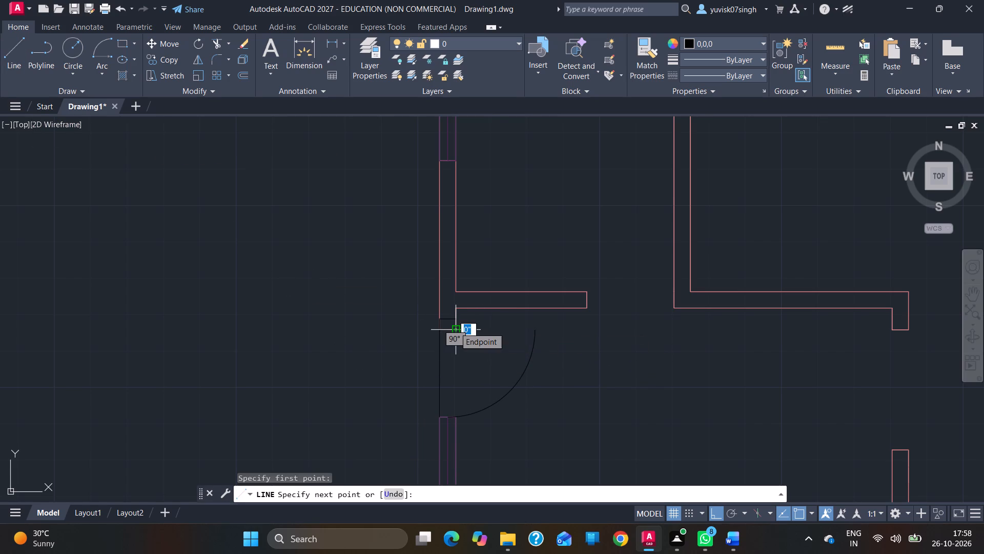
{"action": "left_click", "coordinate": [533, 327]}
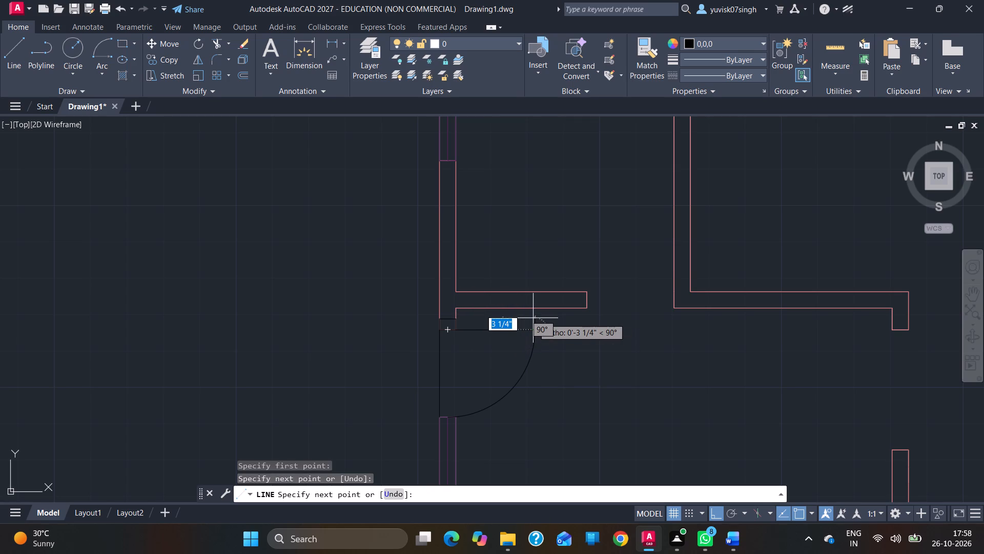
{"action": "key", "text": "3"}
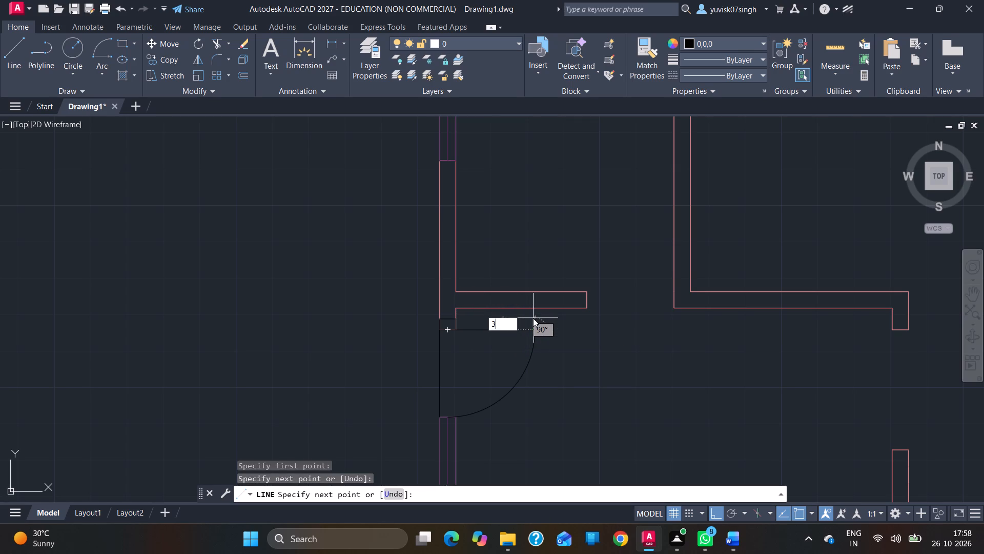
{"action": "key", "text": "BackSpace"}
{"action": "key", "text": "Escape"}
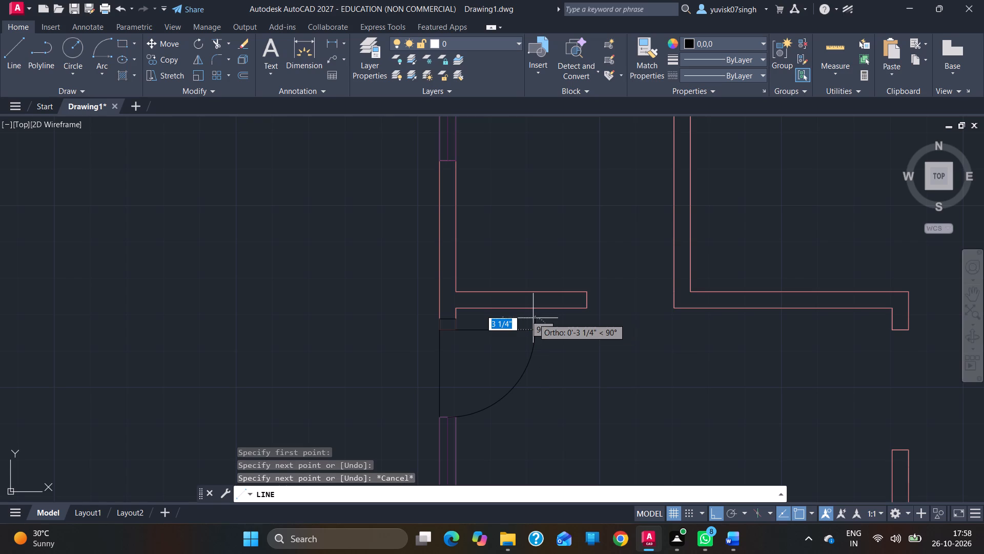
{"action": "key", "text": "2"}
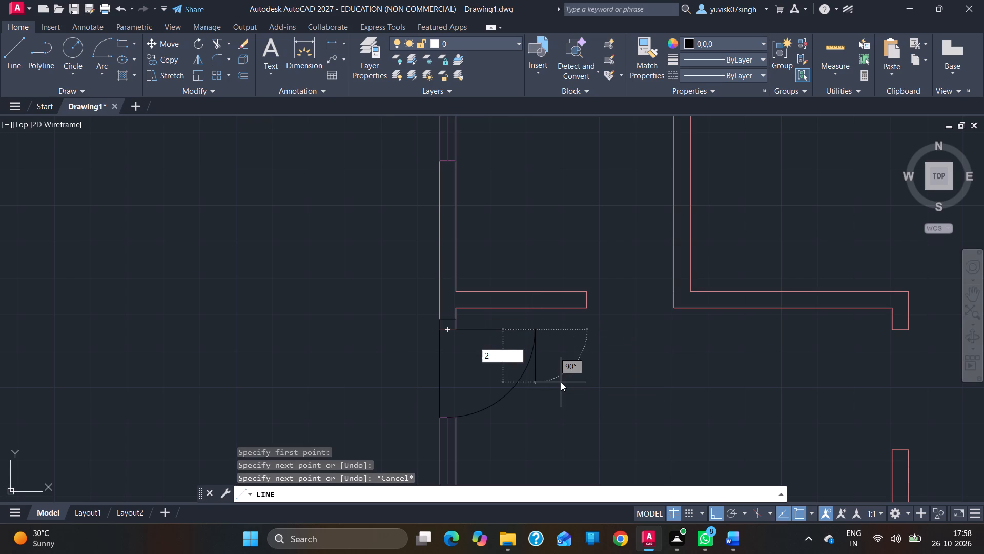
{"action": "key", "text": "Return"}
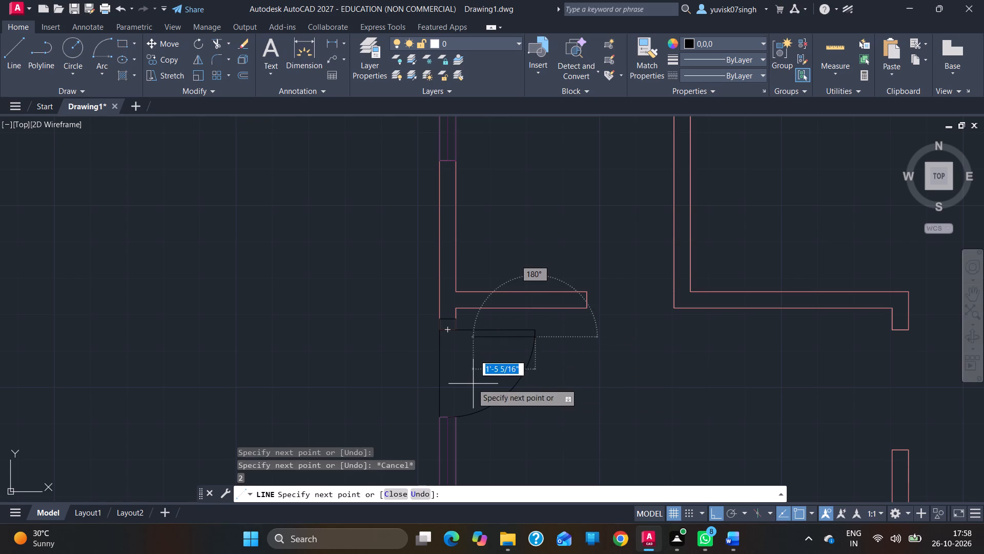
{"action": "left_click", "coordinate": [457, 337]}
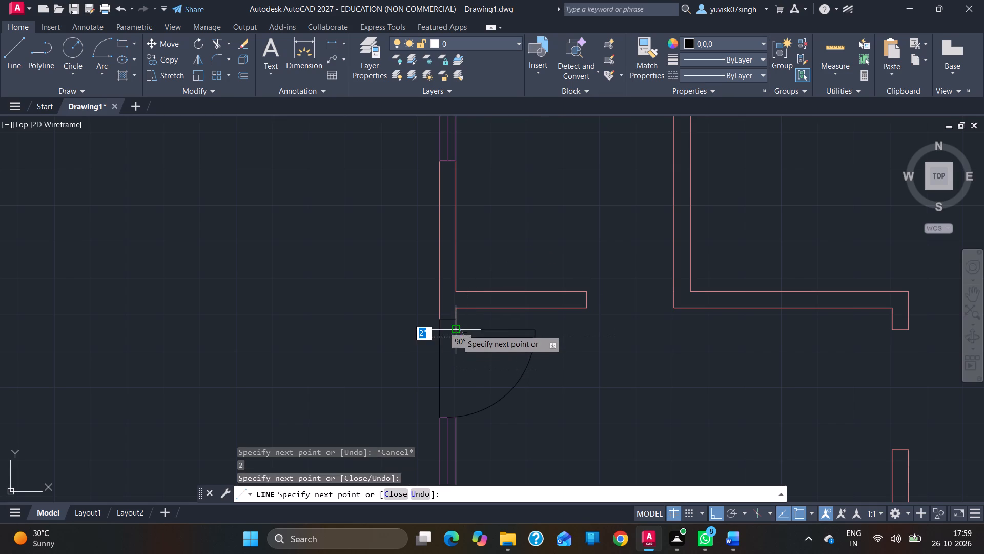
{"action": "left_click", "coordinate": [455, 326]}
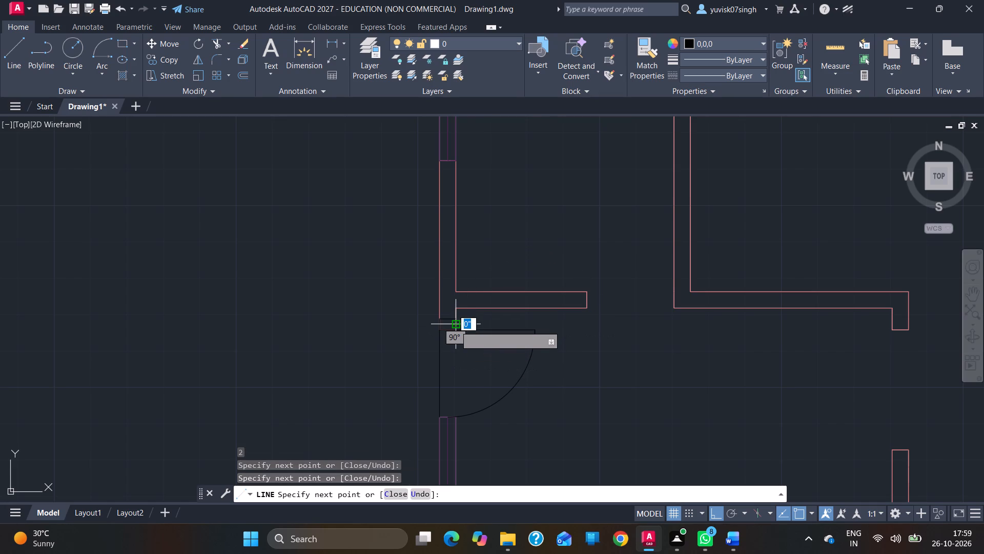
{"action": "key", "text": "Escape"}
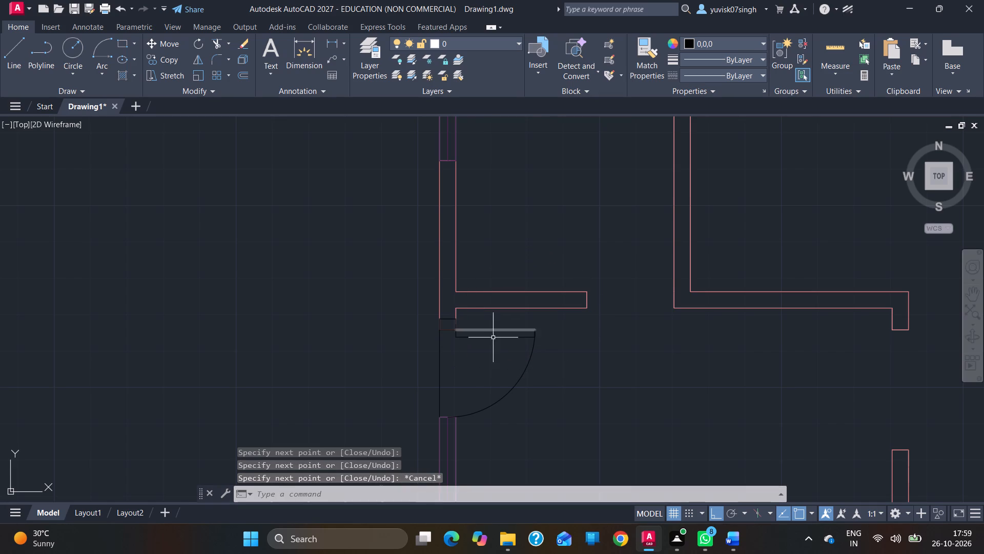
Draw a 2" by 4.5" jamb rectangle against the right side of the door opening in the small left room's bottom wall.
{"action": "scroll", "coordinate": [607, 375], "scroll_direction": "down", "scroll_amount": 2, "text": "ctrl"}
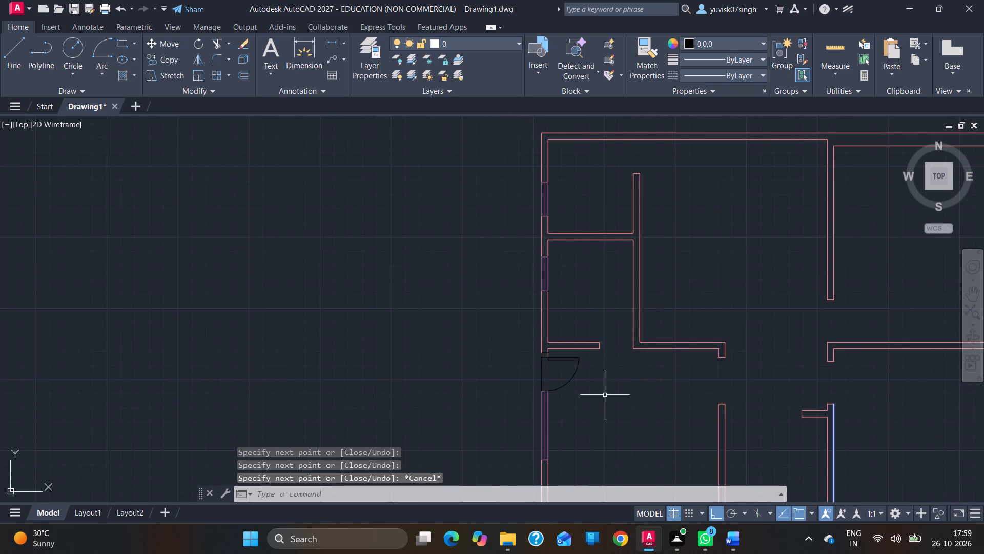
{"action": "scroll", "coordinate": [632, 384], "scroll_direction": "down", "scroll_amount": 3, "text": "ctrl"}
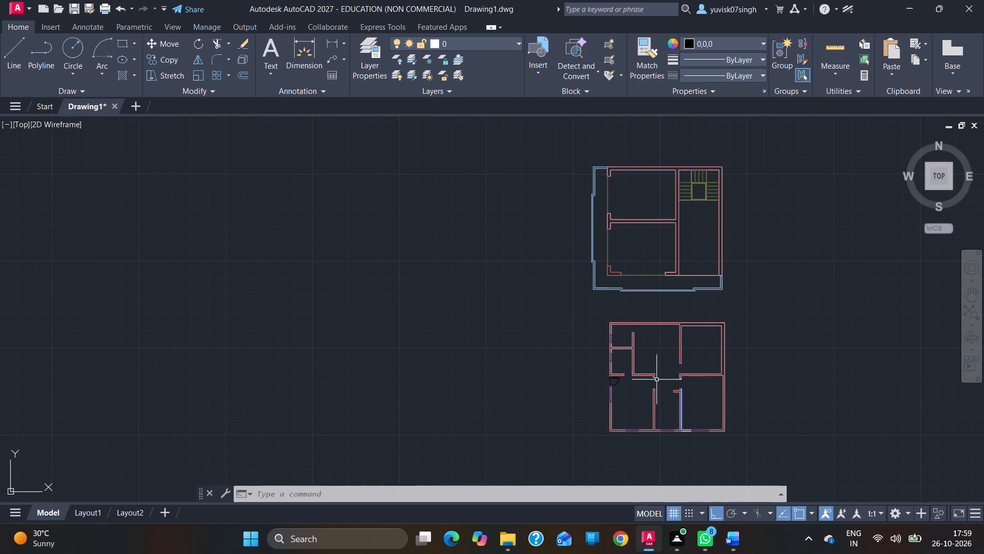
{"action": "scroll", "coordinate": [632, 367], "scroll_direction": "up", "scroll_amount": 6, "text": "ctrl"}
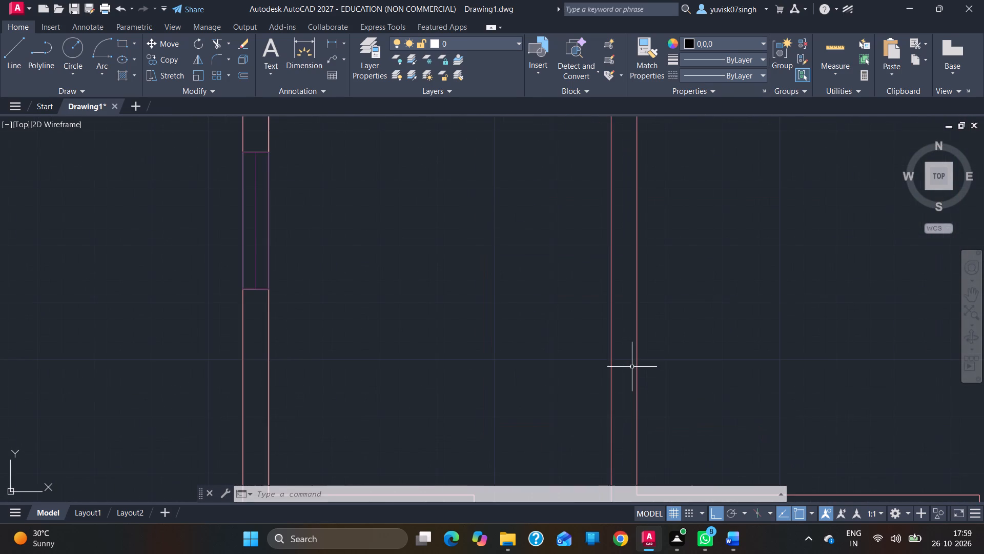
{"action": "scroll", "coordinate": [632, 367], "scroll_direction": "down", "scroll_amount": 3, "text": "ctrl"}
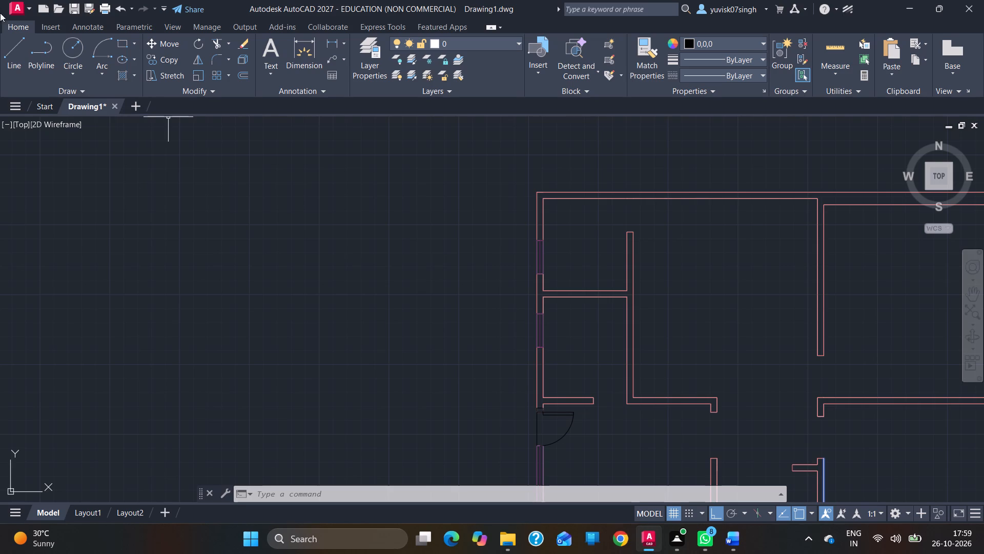
{"action": "left_click", "coordinate": [11, 49]}
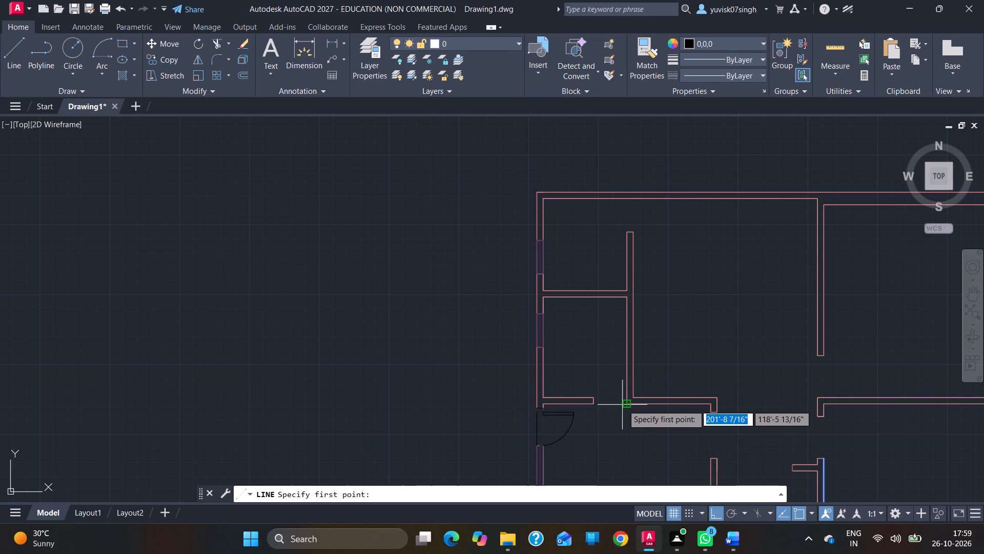
{"action": "scroll", "coordinate": [623, 405], "scroll_direction": "up", "scroll_amount": 4, "text": "ctrl"}
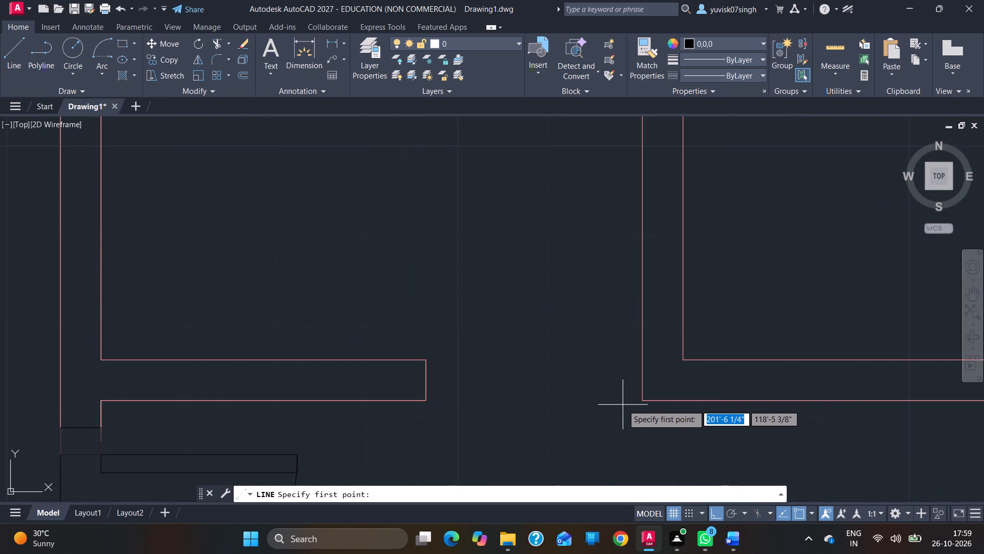
{"action": "left_click", "coordinate": [640, 398]}
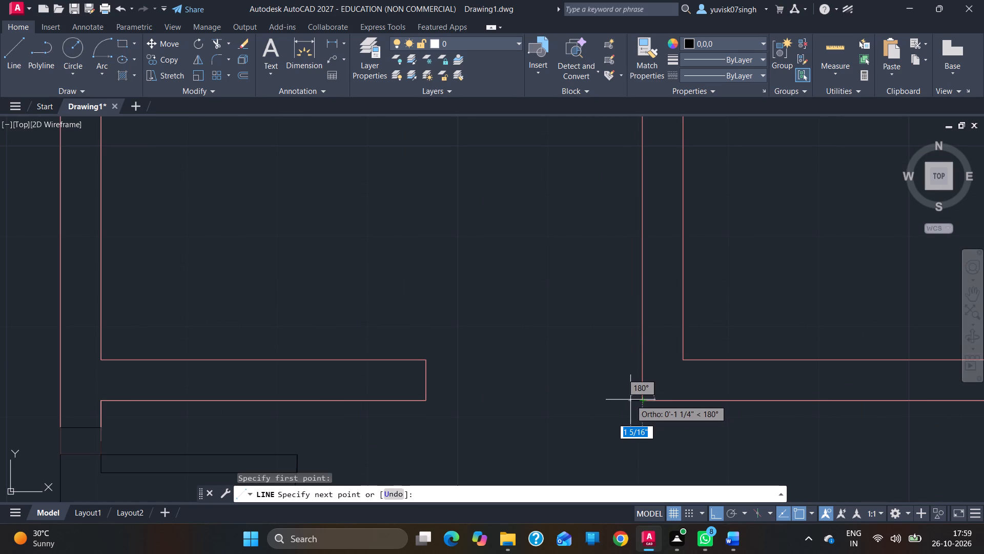
{"action": "key", "text": "2"}
{"action": "key", "text": "Return"}
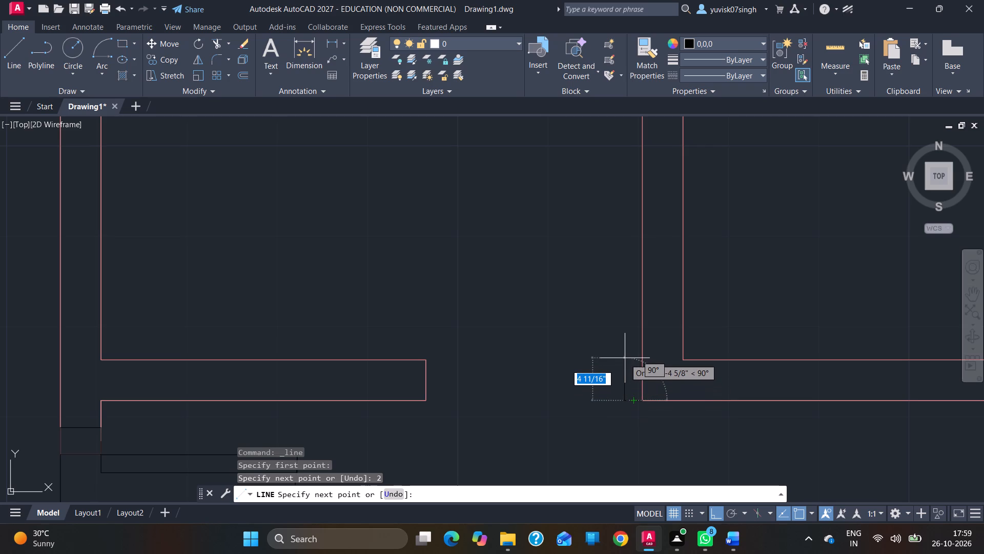
{"action": "key", "text": "4"}
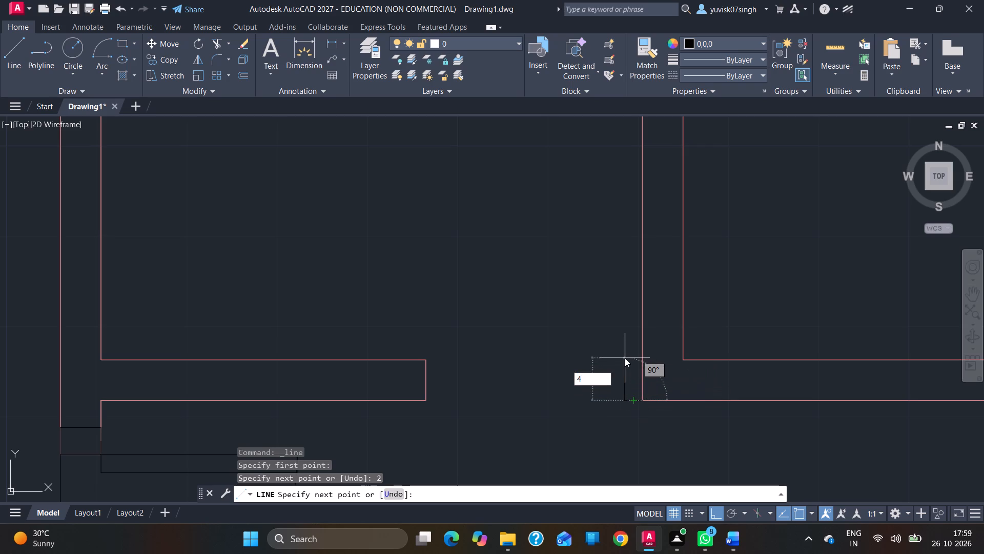
{"action": "type", "text": ".5"}
{"action": "key", "text": "Return"}
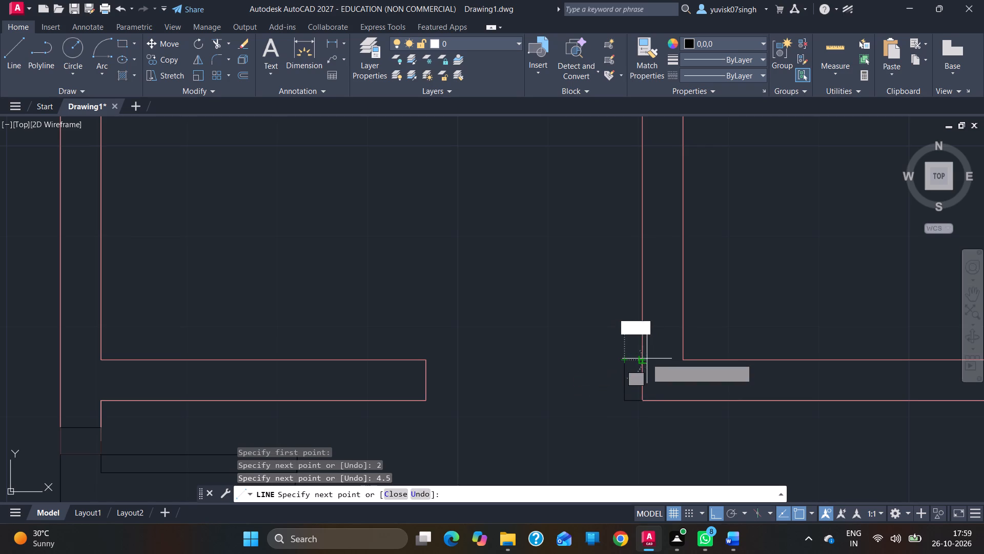
{"action": "left_click", "coordinate": [643, 359]}
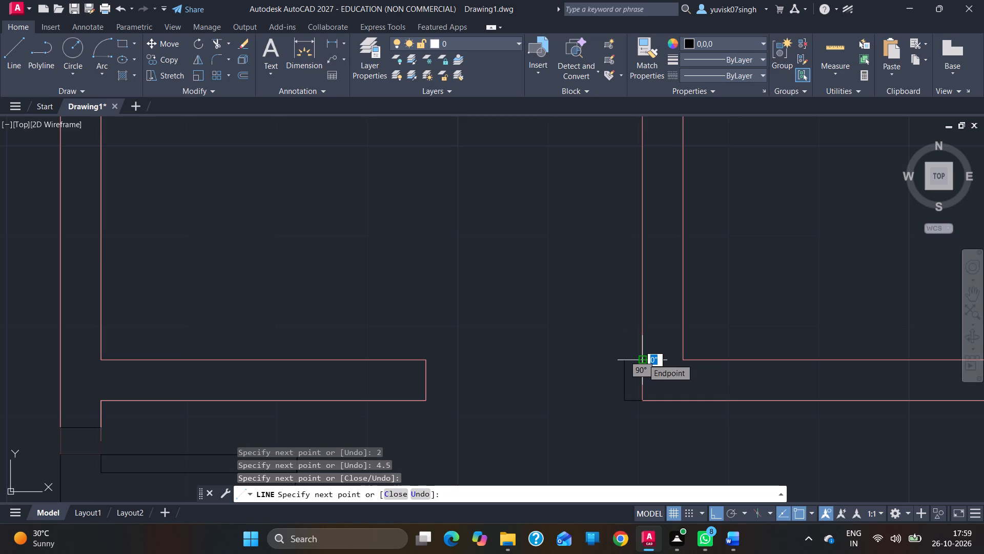
{"action": "key", "text": "Escape"}
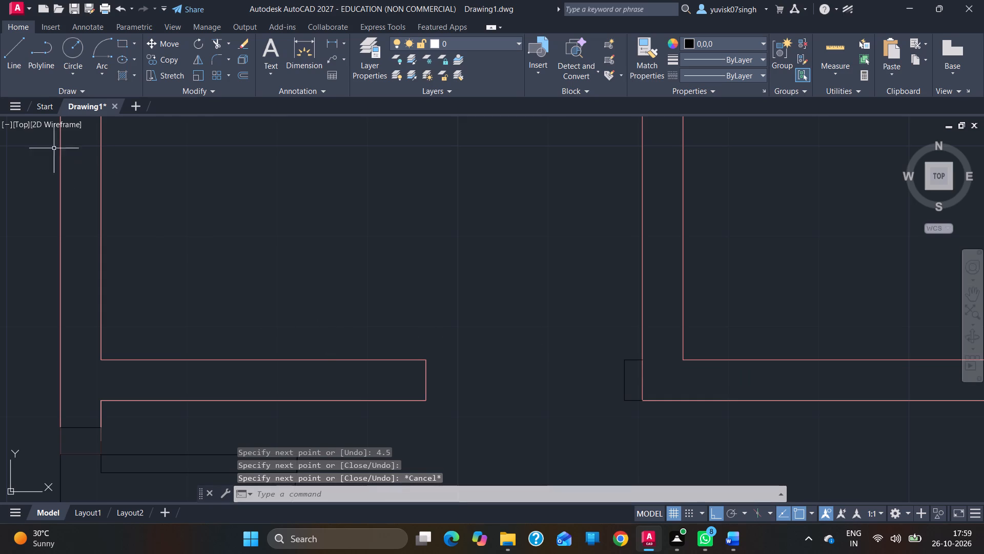
Draw the opposite jamb over the end of the wall stub left of the opening, 2" wide across the full wall thickness.
{"action": "left_click", "coordinate": [17, 62]}
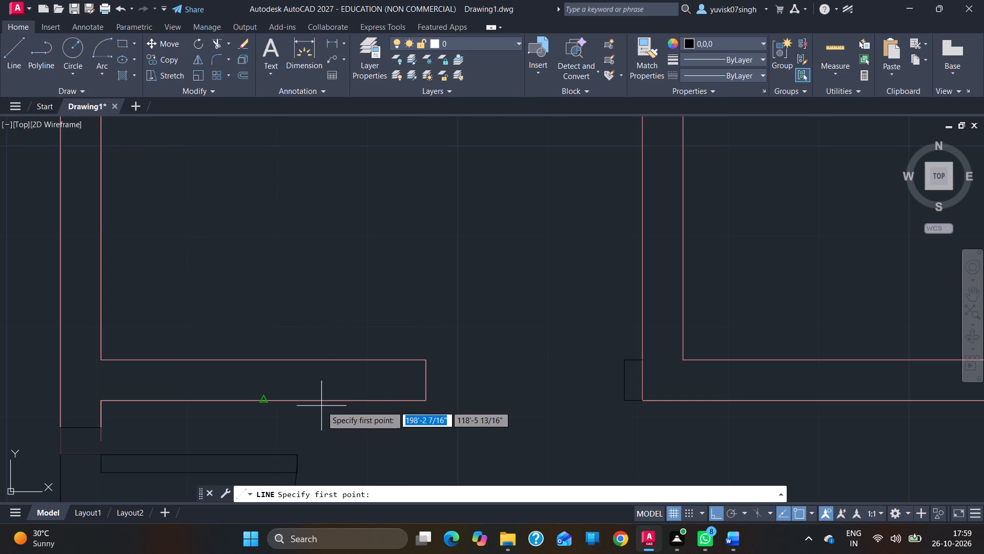
{"action": "left_click", "coordinate": [427, 399]}
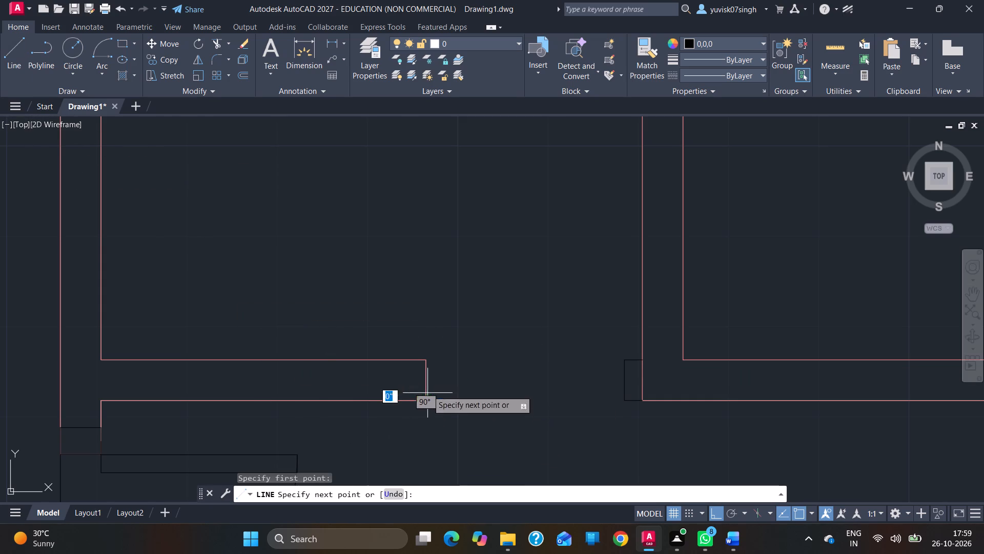
{"action": "left_click", "coordinate": [428, 359]}
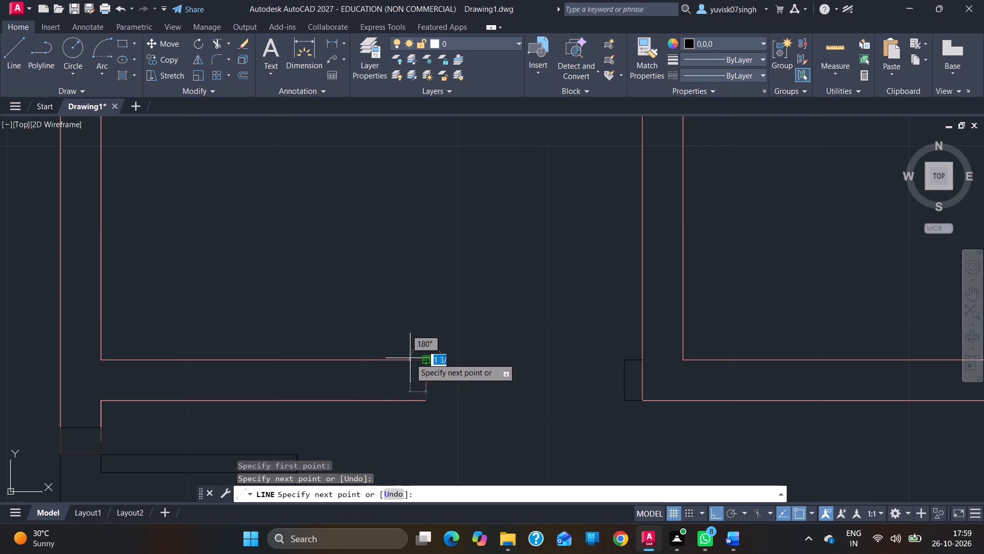
{"action": "key", "text": "2"}
{"action": "key", "text": "Return"}
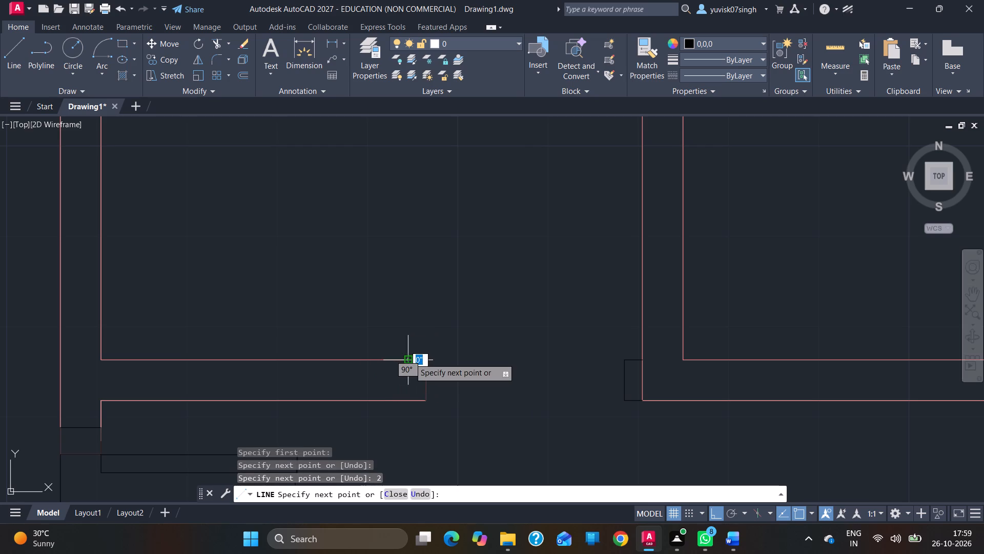
{"action": "left_click", "coordinate": [410, 399]}
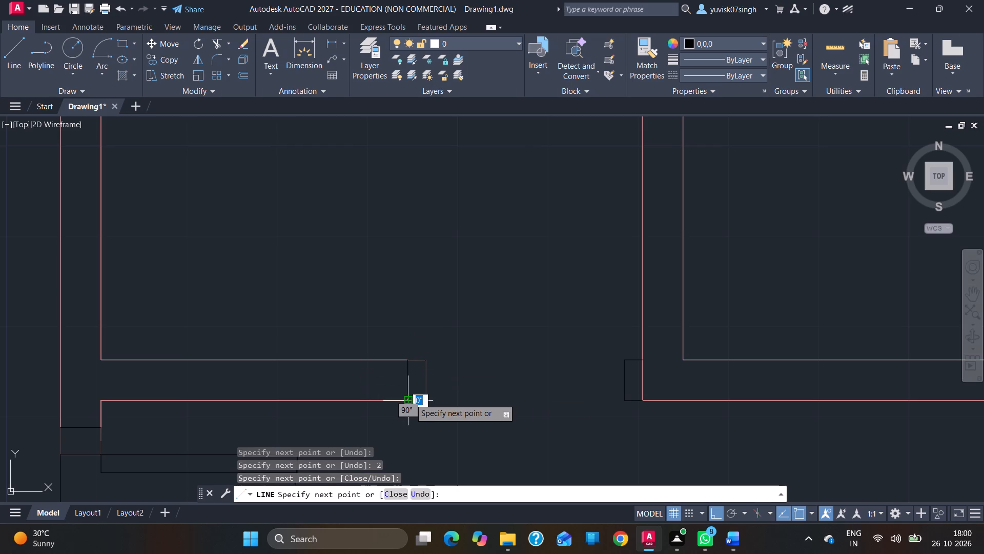
{"action": "left_click", "coordinate": [425, 399]}
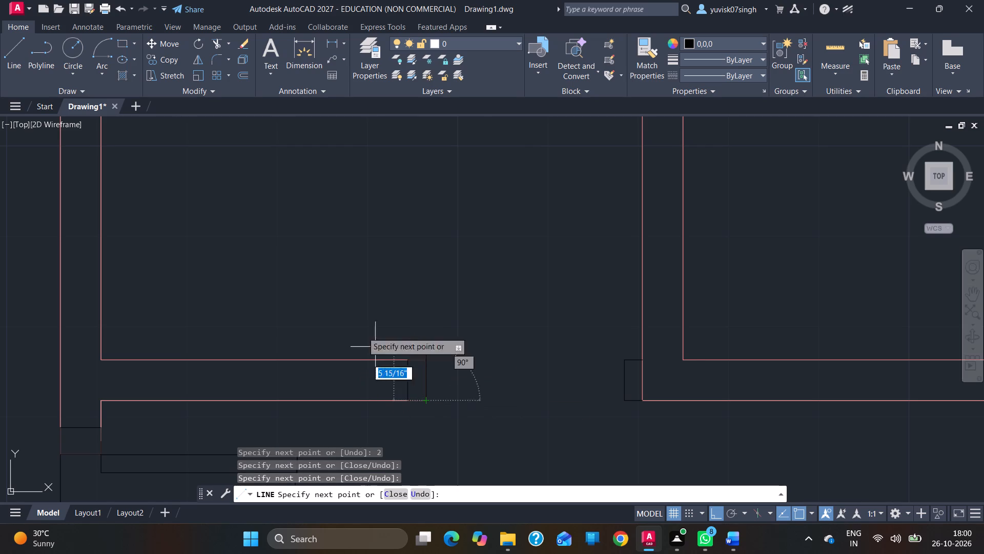
Draw the quarter-circle swing as a Start, Center, End arc from the left jamb's lower-right corner, centred on the right jamb's lower-left corner, opening upward into the room.
{"action": "left_click", "coordinate": [97, 50]}
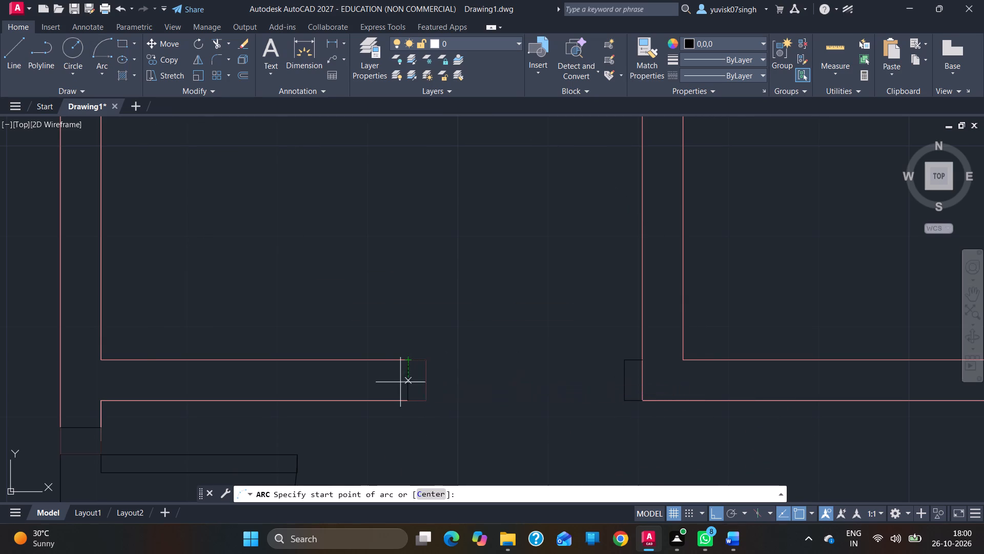
{"action": "left_click", "coordinate": [427, 400]}
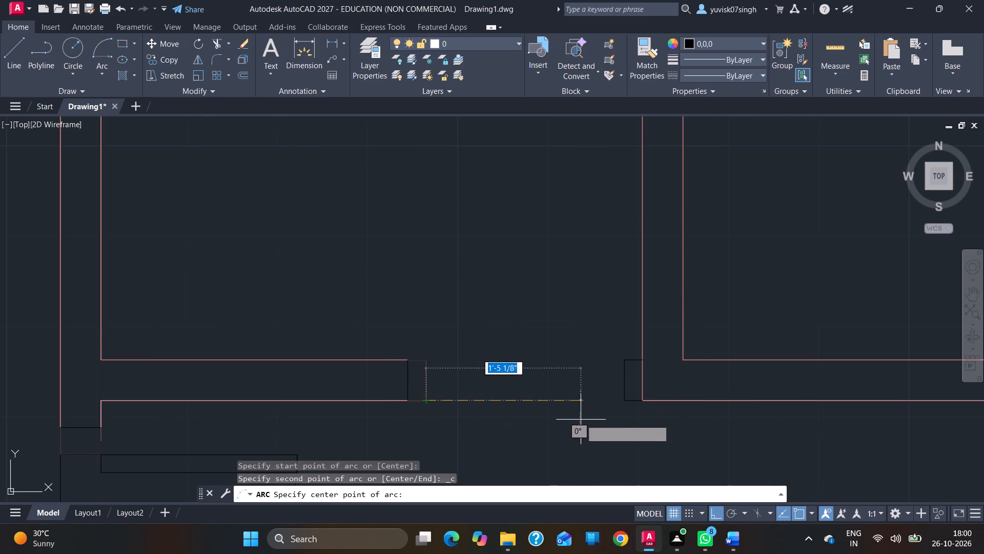
{"action": "left_click", "coordinate": [623, 403]}
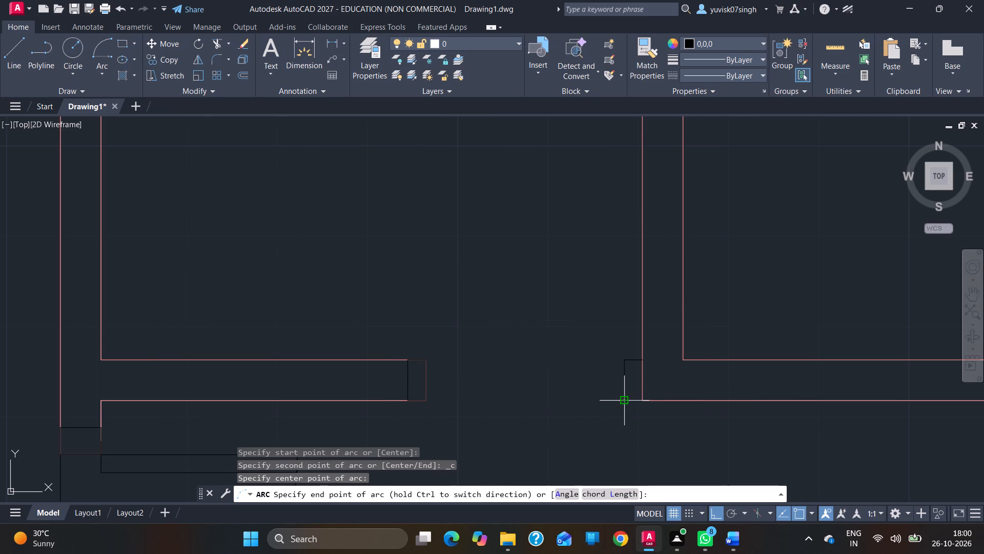
{"action": "left_click", "coordinate": [538, 234], "text": "ctrl"}
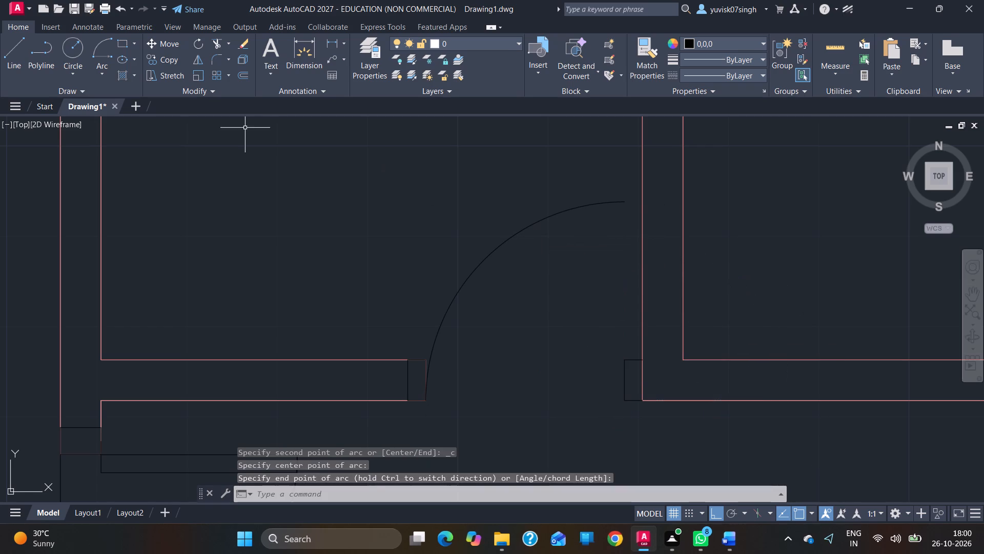
Draw the door leaf from the right jamb's upper-left corner up to the swing arc's end, about 1'-5 1/2" long and 2" thick.
{"action": "left_click", "coordinate": [15, 58]}
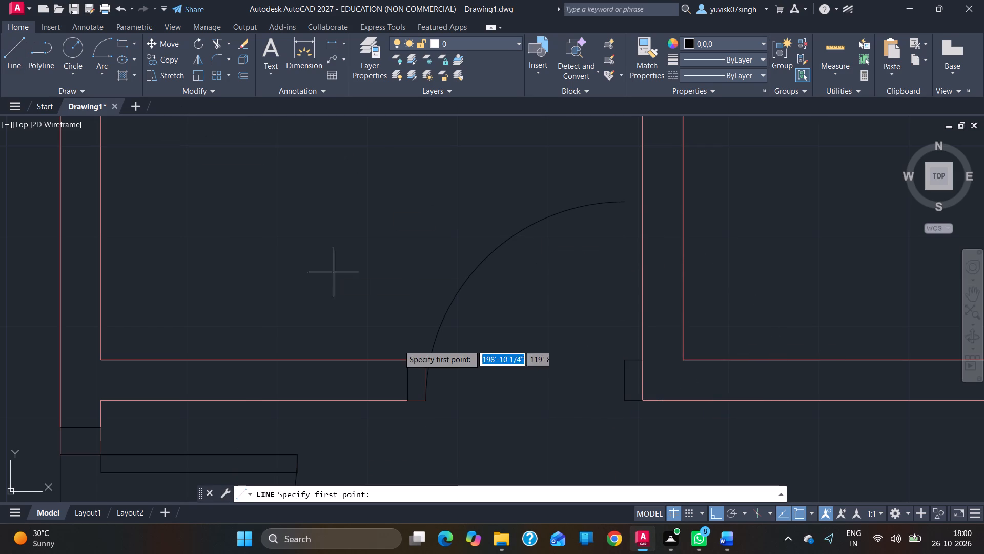
{"action": "left_click", "coordinate": [627, 363]}
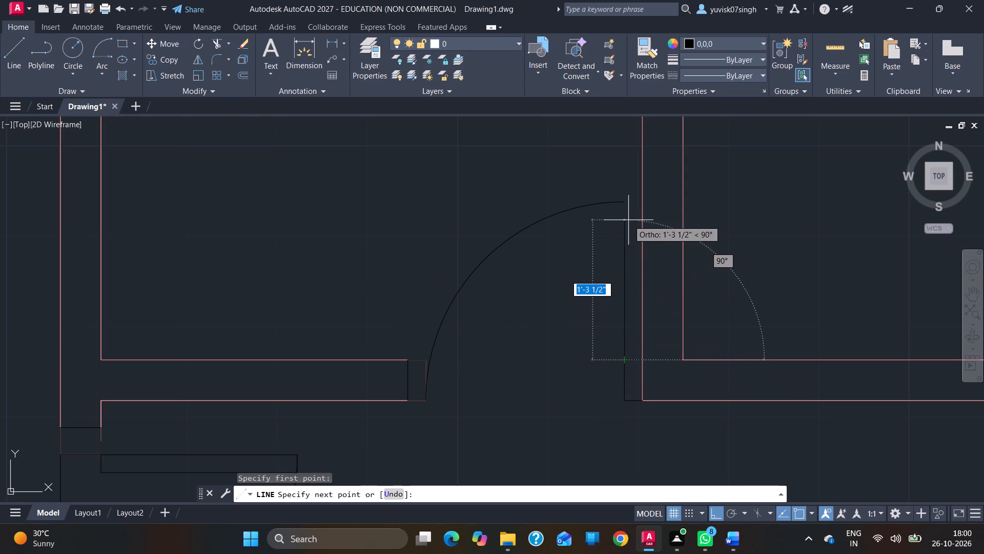
{"action": "left_click", "coordinate": [623, 203]}
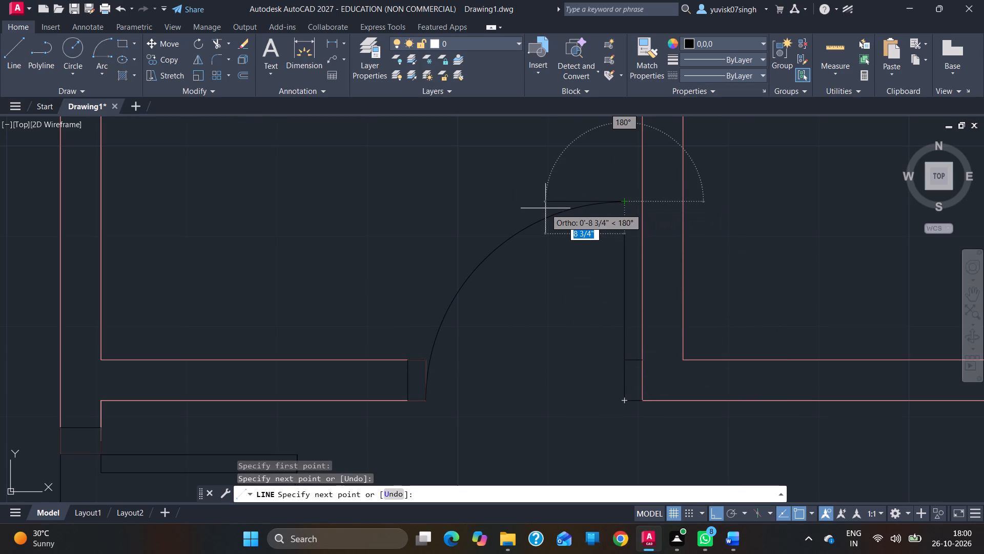
{"action": "key", "text": "2"}
{"action": "key", "text": "Return"}
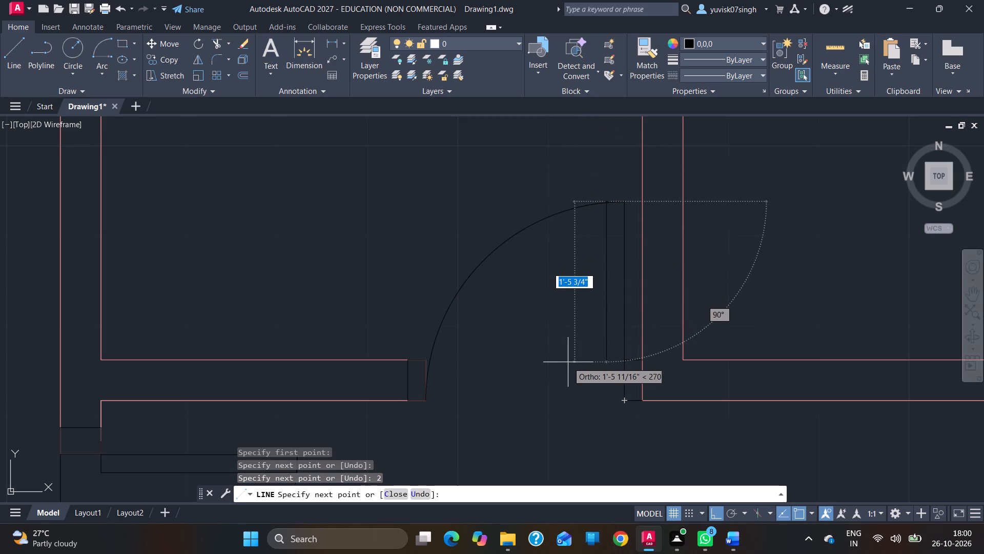
{"action": "left_click", "coordinate": [609, 358]}
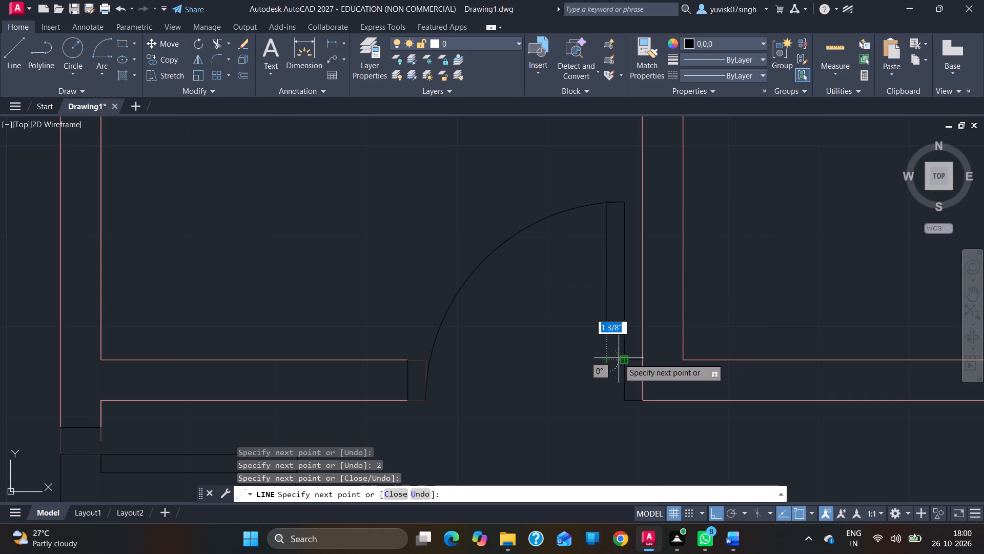
{"action": "left_click", "coordinate": [624, 358]}
{"action": "key", "text": "Escape"}
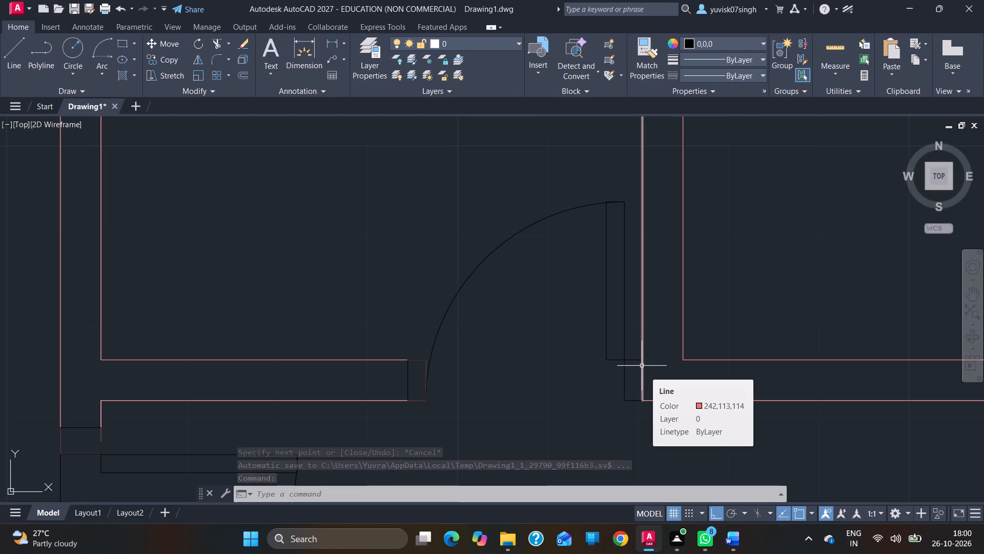
Draw a 2" by 4.5" jamb rectangle on top of the lower wall stub at the door opening facing the left exterior door.
{"action": "scroll", "coordinate": [647, 318], "scroll_direction": "down", "scroll_amount": 3, "text": "ctrl"}
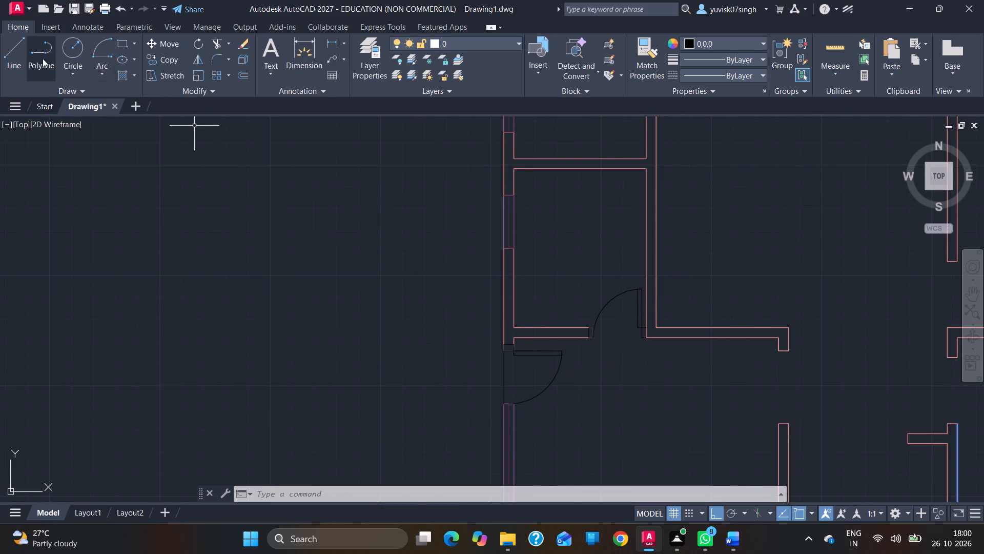
{"action": "left_click", "coordinate": [19, 58]}
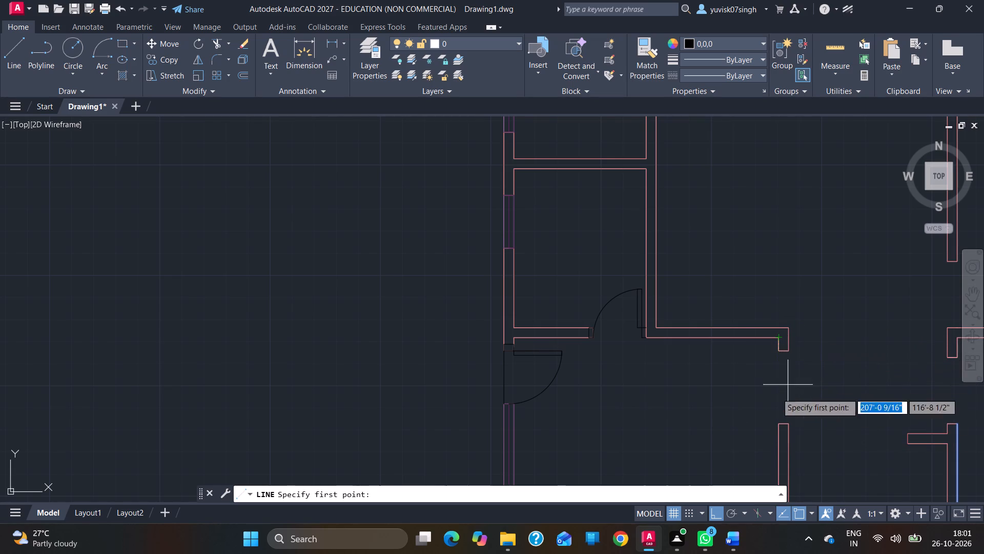
{"action": "left_click", "coordinate": [788, 422]}
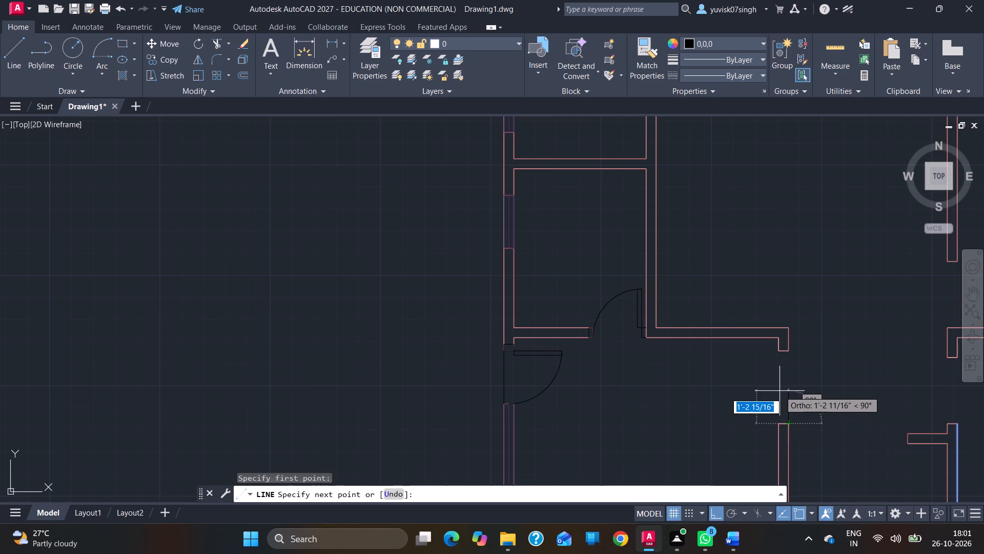
{"action": "key", "text": "2"}
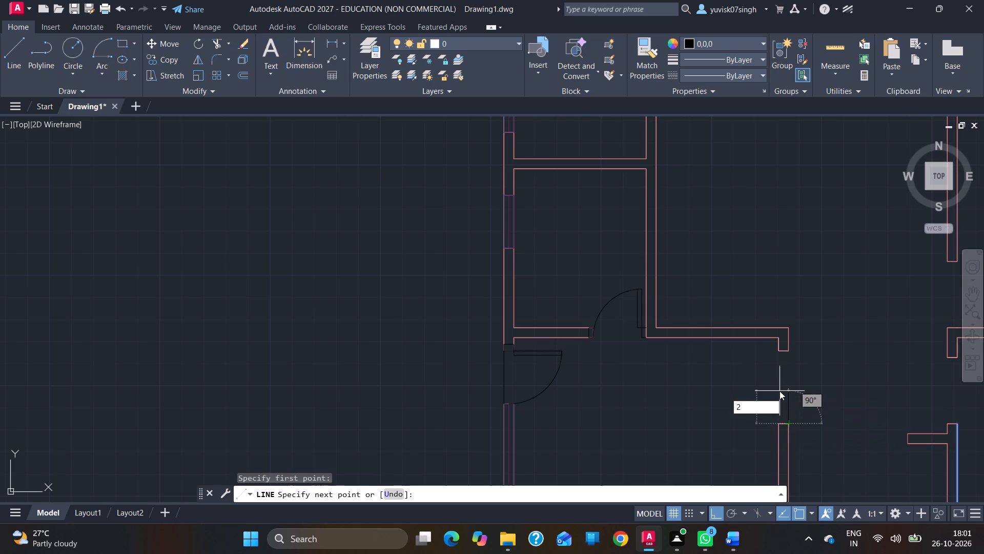
{"action": "key", "text": "Return"}
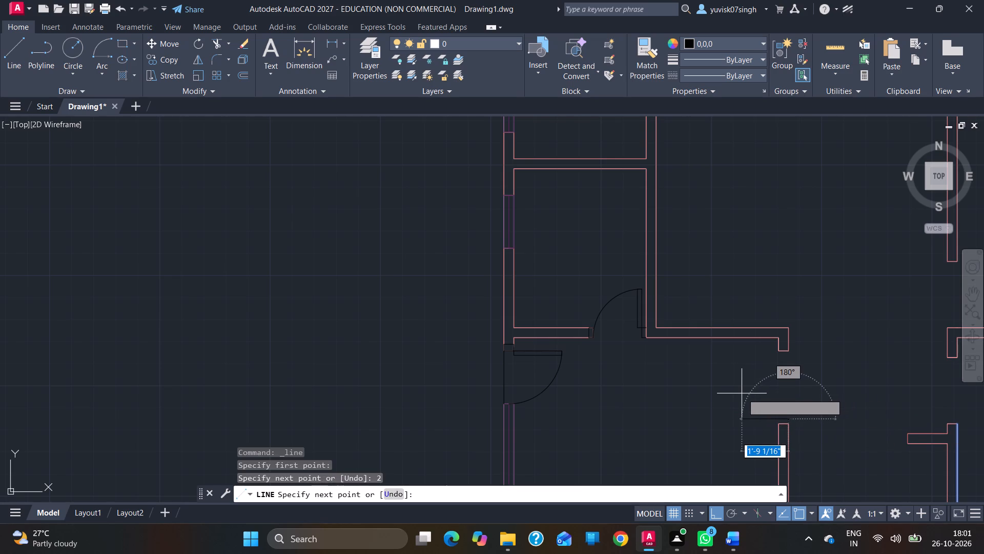
{"action": "key", "text": "4"}
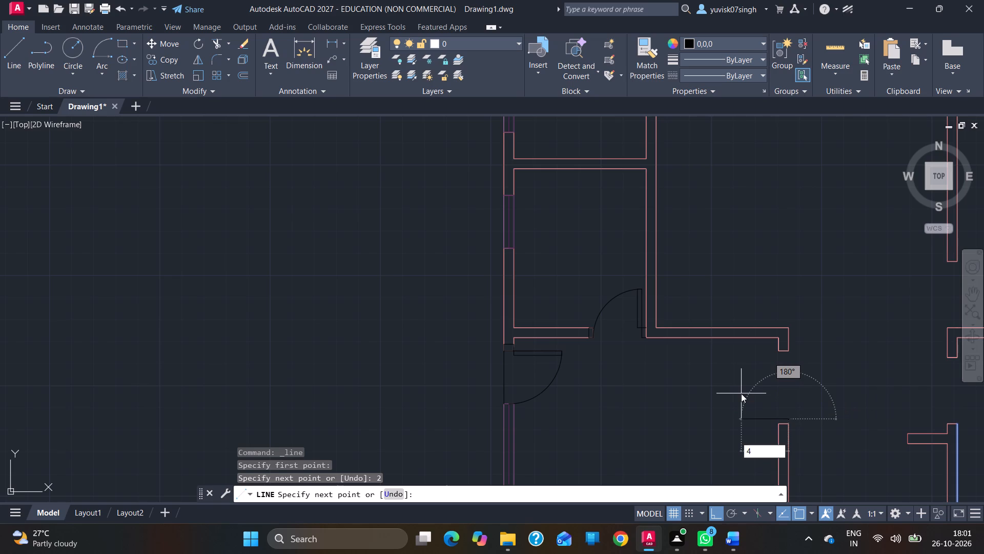
{"action": "type", "text": ".5"}
{"action": "key", "text": "Return"}
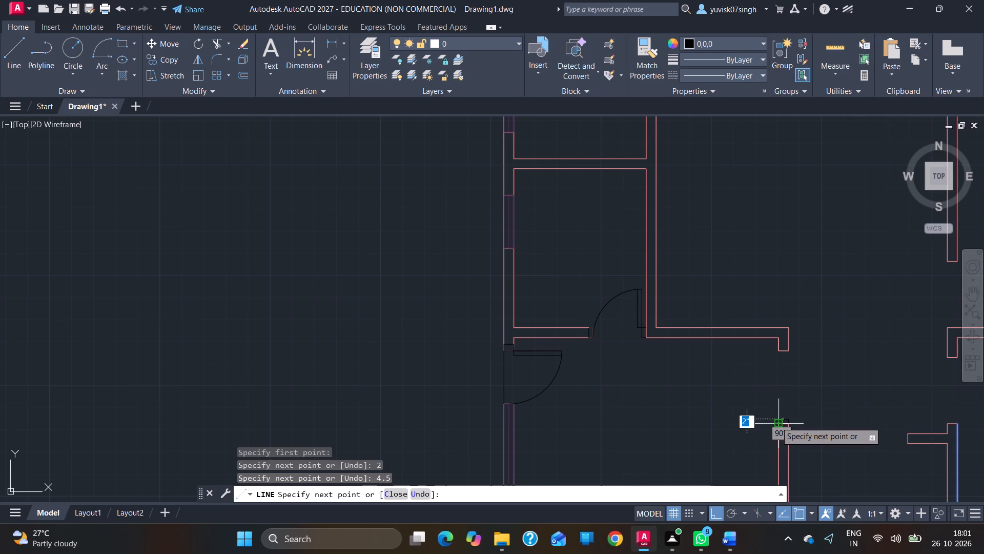
{"action": "scroll", "coordinate": [776, 422], "scroll_direction": "up", "scroll_amount": 1, "text": "ctrl"}
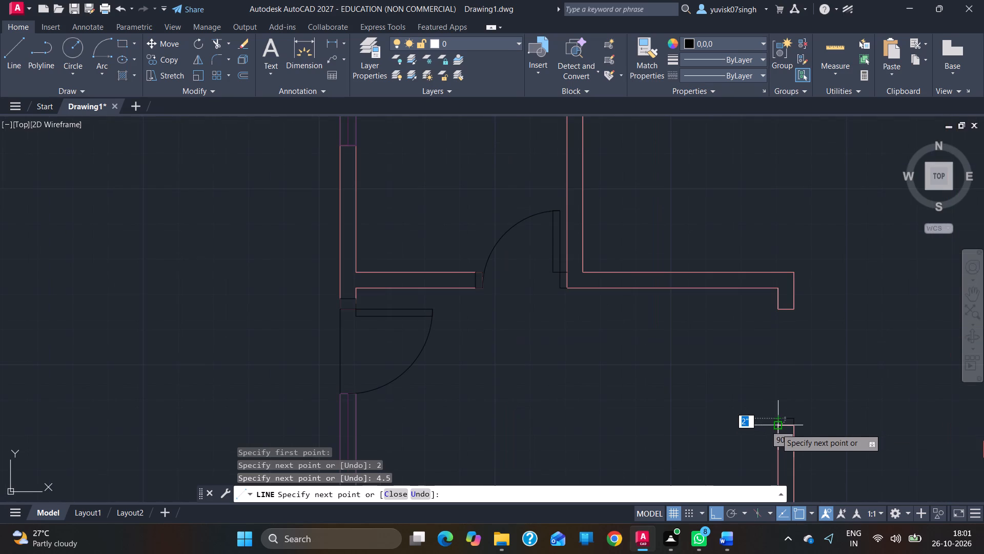
{"action": "left_click", "coordinate": [776, 428]}
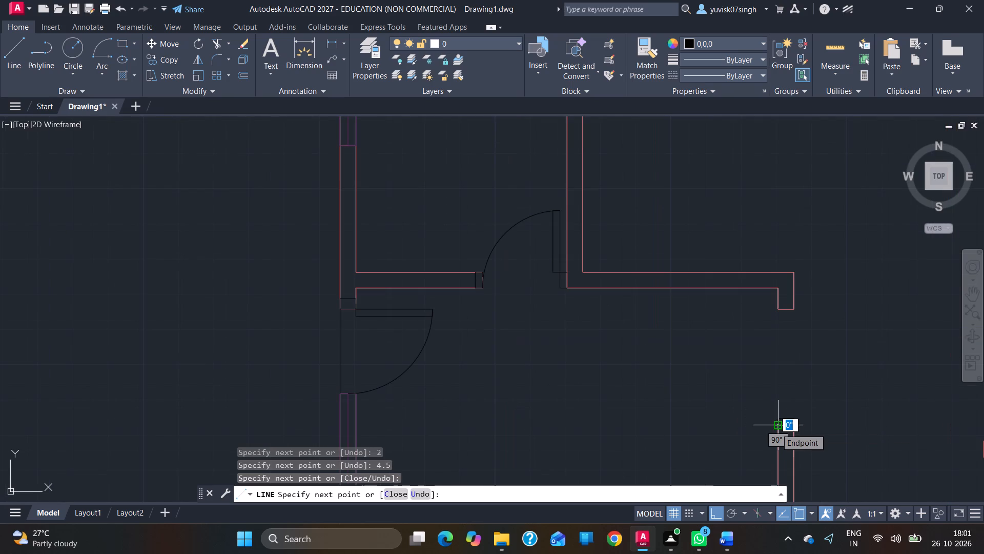
{"action": "key", "text": "Escape"}
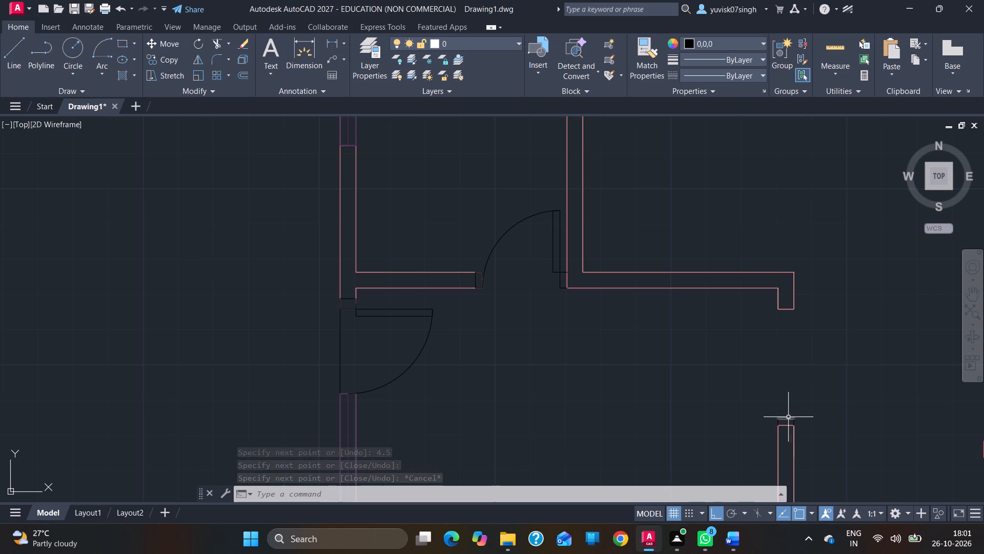
Draw a line across this opening along the wall's right face, from the new jamb's upper-right corner to the upper wall stub.
{"action": "left_click", "coordinate": [9, 45]}
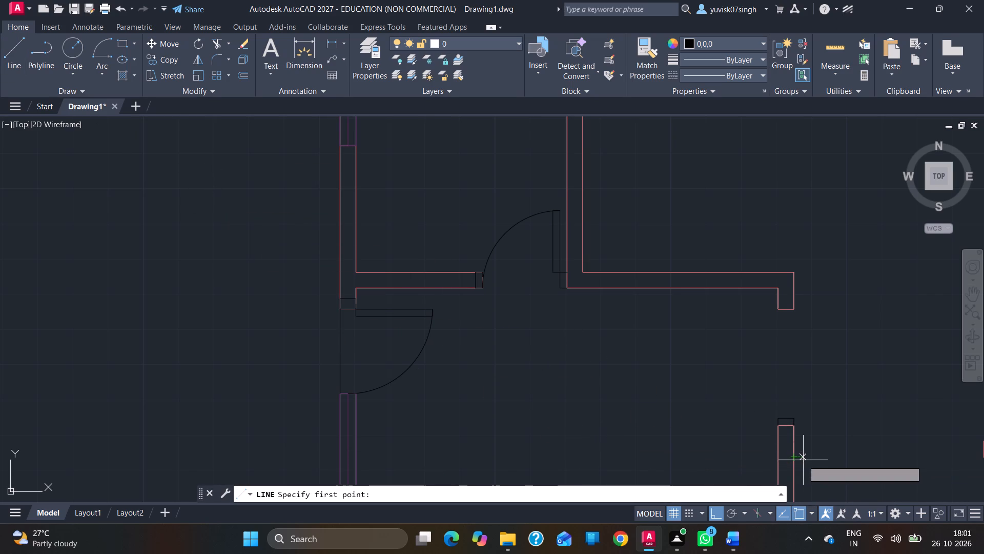
{"action": "left_click", "coordinate": [796, 419]}
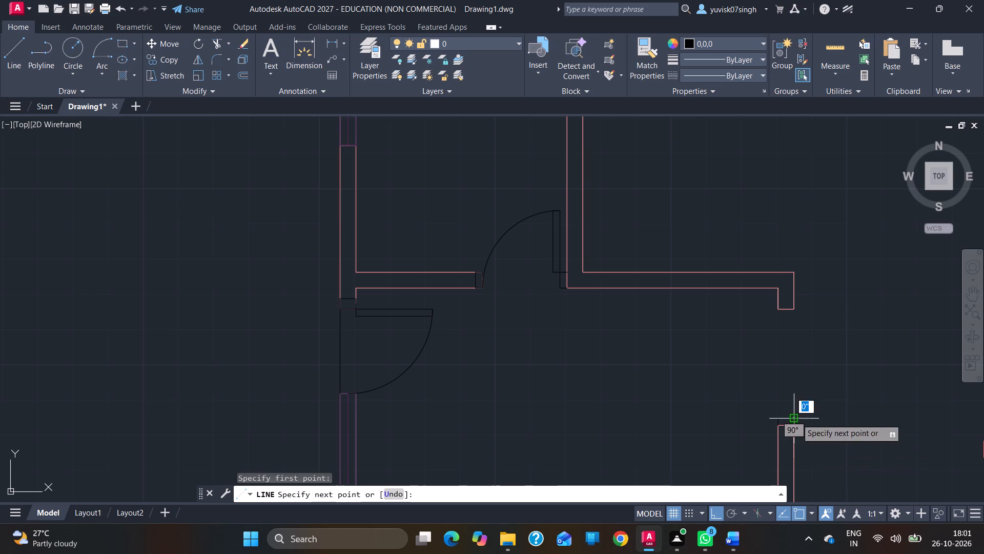
{"action": "left_click", "coordinate": [795, 311]}
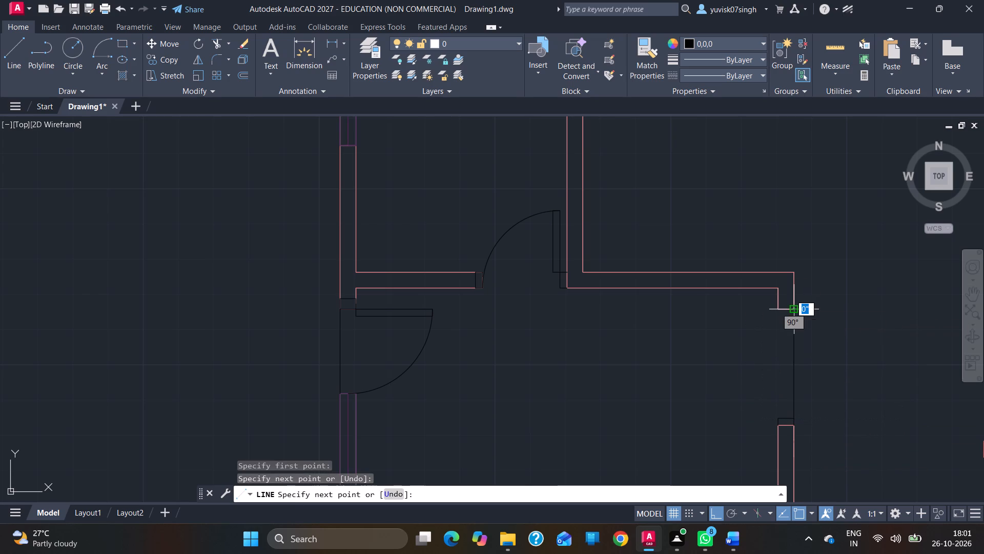
Draw the quarter-circle swing from the jamb's top-edge midpoint, centred on the upper stub's bottom-edge midpoint and ending level with it to the left.
{"action": "left_click", "coordinate": [93, 41]}
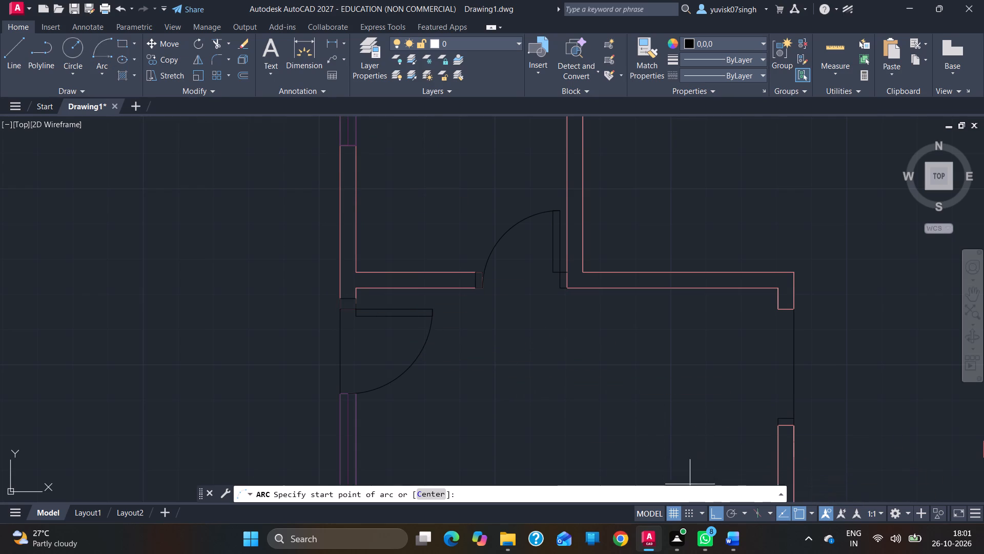
{"action": "left_click", "coordinate": [787, 417]}
{"action": "left_click", "coordinate": [790, 313]}
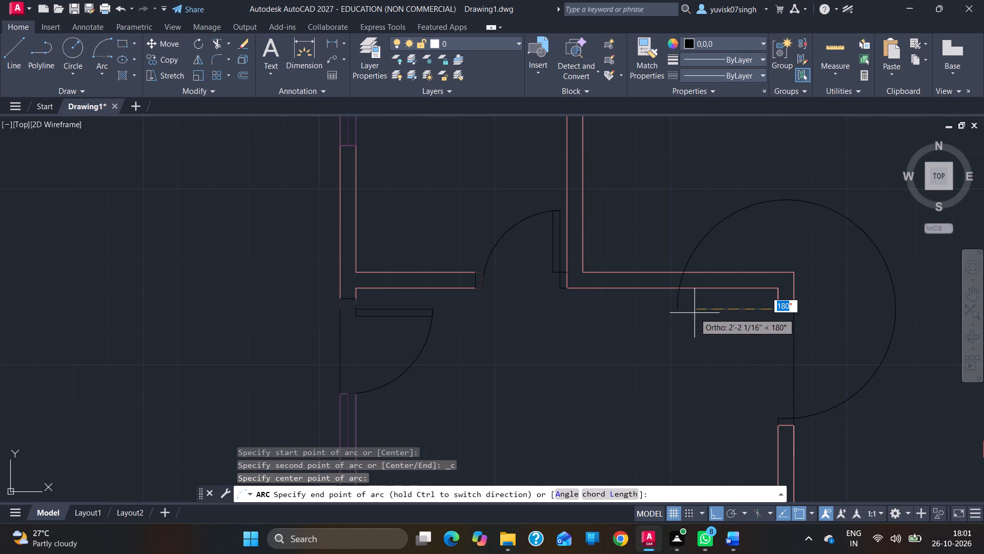
{"action": "left_click", "coordinate": [661, 323], "text": "ctrl"}
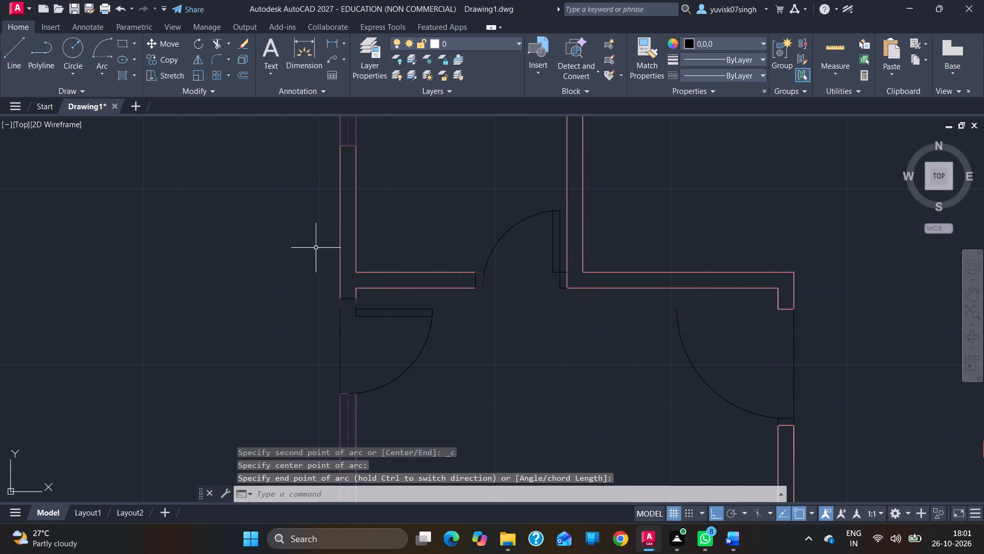
Draw the door leaf from the upper stub's lower-left corner to the swing arc's end, about 2'-4 3/4" long and 2" thick.
{"action": "left_click", "coordinate": [7, 73]}
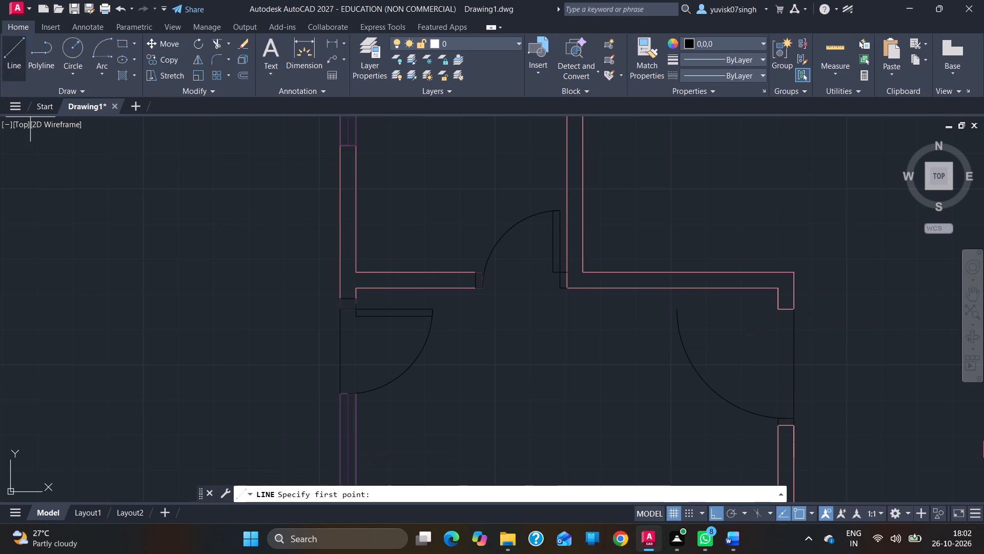
{"action": "left_click", "coordinate": [774, 312]}
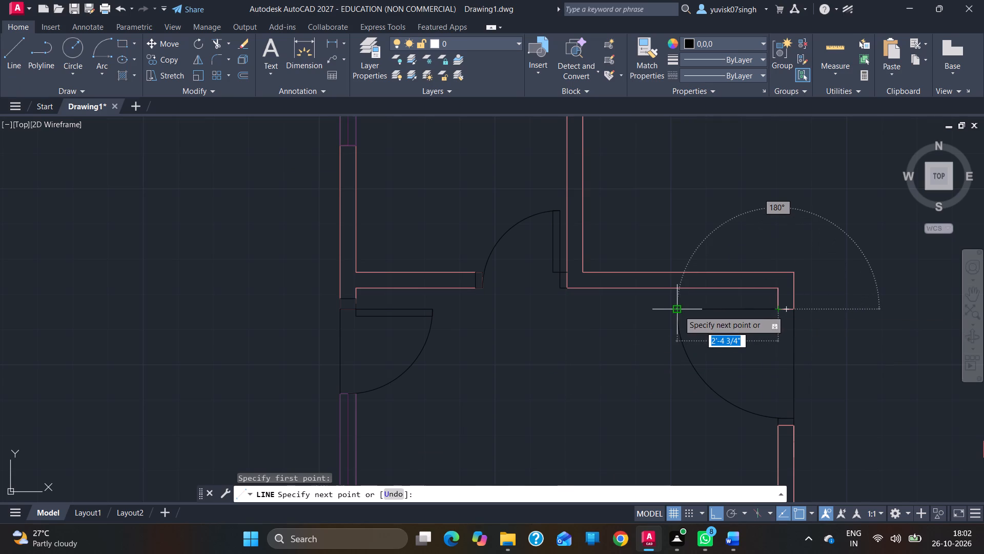
{"action": "left_click", "coordinate": [679, 310]}
{"action": "key", "text": "2"}
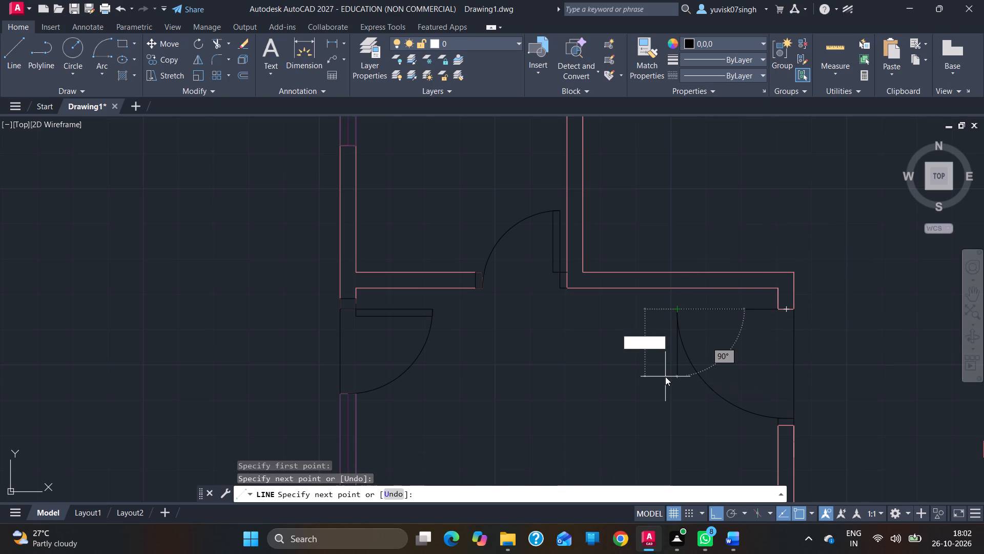
{"action": "key", "text": "Return"}
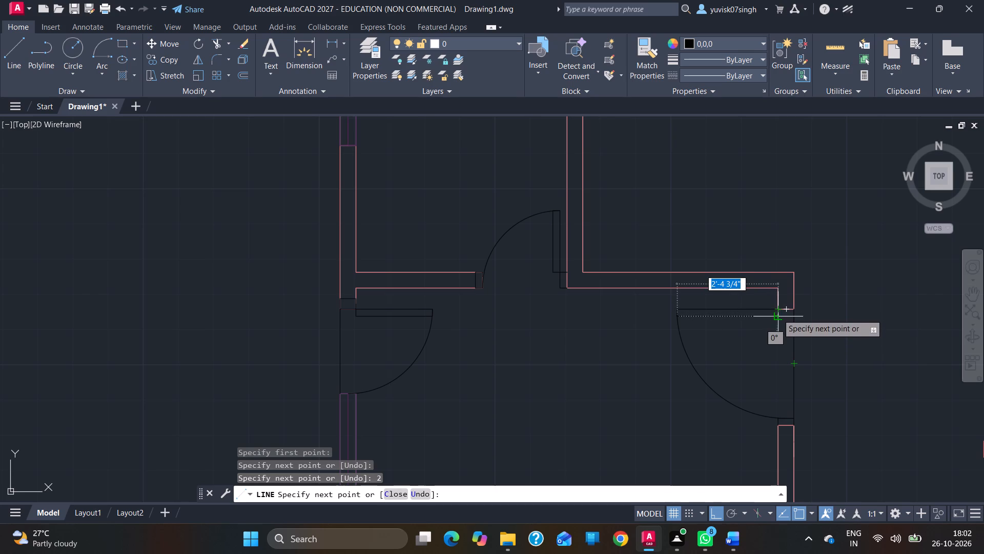
{"action": "left_click", "coordinate": [777, 314]}
{"action": "left_click", "coordinate": [777, 311]}
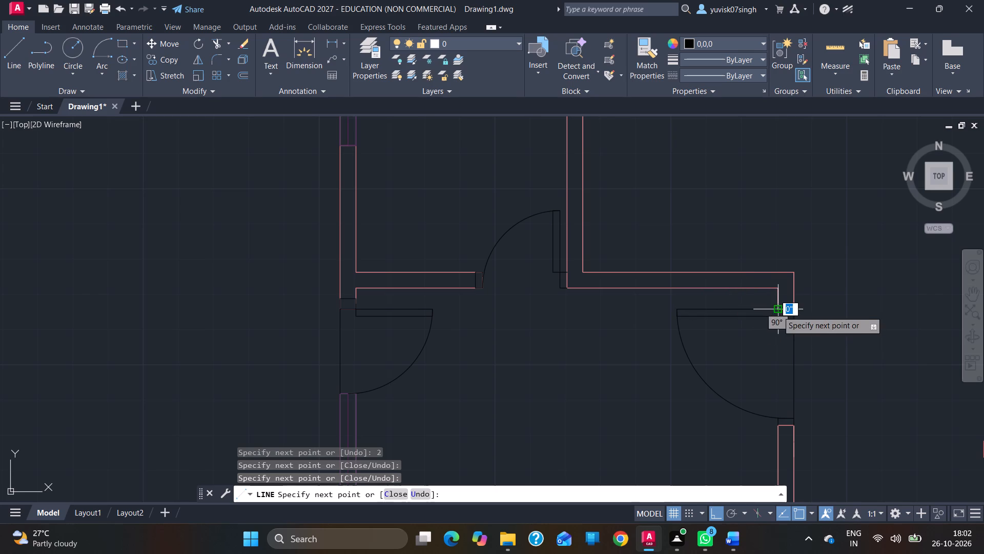
Draw the opposite jamb over the end of the upper wall stub, 2" deep across the full wall thickness.
{"action": "left_click", "coordinate": [792, 312]}
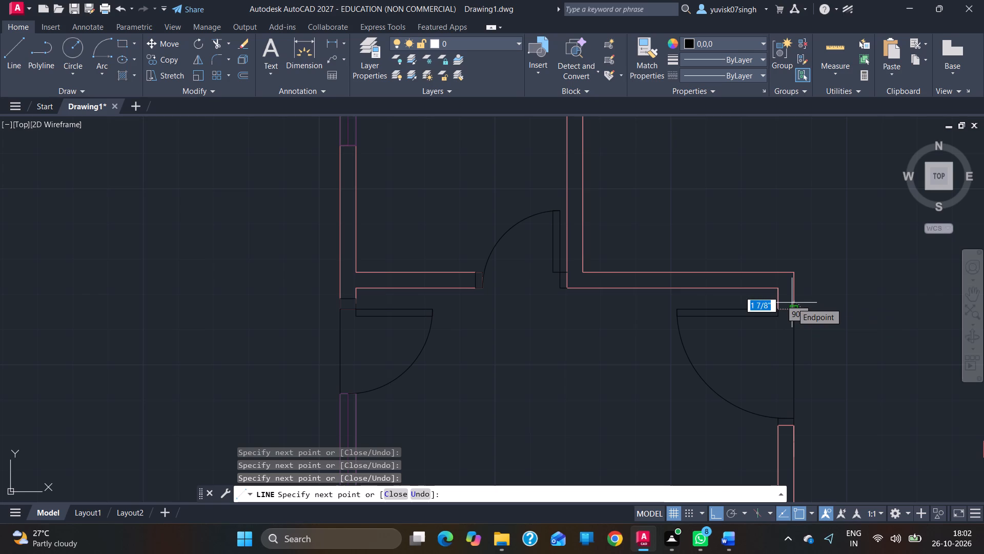
{"action": "key", "text": "2"}
{"action": "key", "text": "Return"}
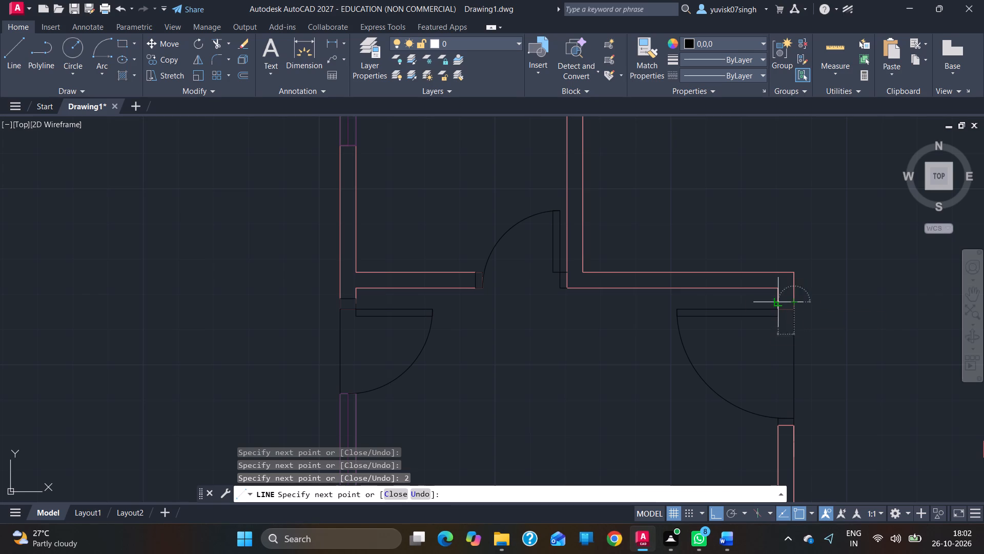
{"action": "left_click", "coordinate": [777, 305]}
{"action": "left_click", "coordinate": [777, 309]}
{"action": "key", "text": "Escape"}
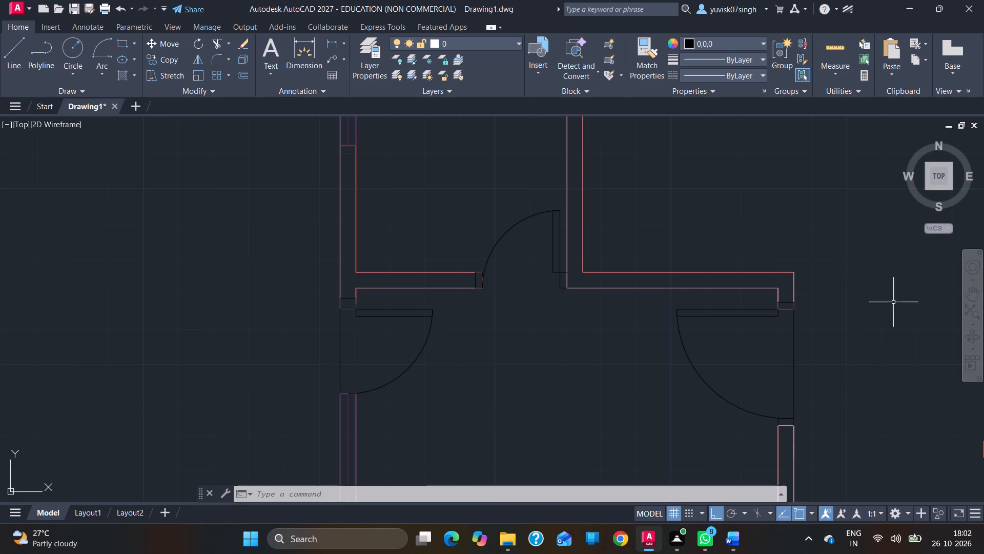
Draw a 2" deep jamb over the top end of the upper-left room's right wall, continuing its right edge up to the top wall's inner face.
{"action": "left_click", "coordinate": [970, 292]}
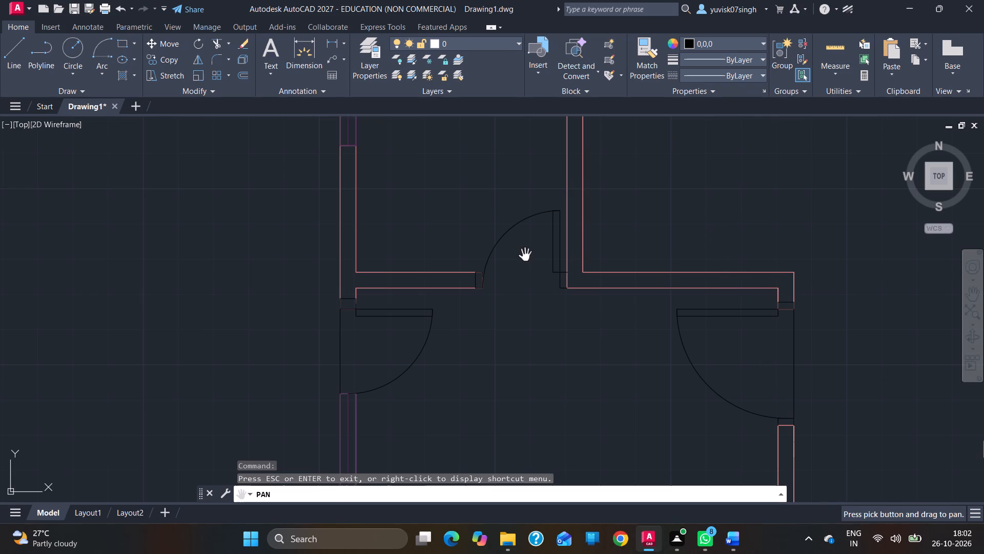
{"action": "left_click_drag", "start_coordinate": [519, 254], "coordinate": [555, 418]}
{"action": "left_click_drag", "start_coordinate": [529, 235], "coordinate": [507, 486]}
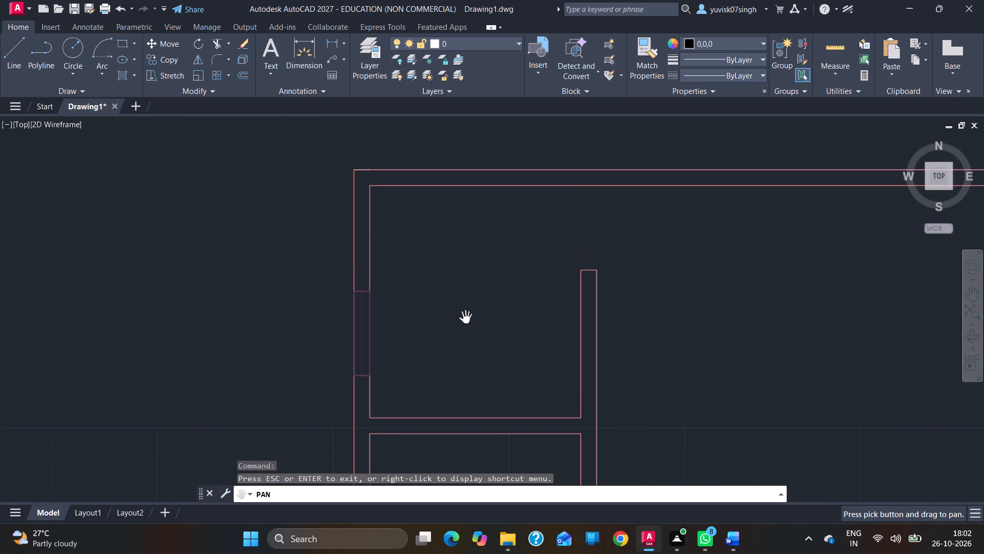
{"action": "left_click_drag", "start_coordinate": [465, 318], "coordinate": [458, 377]}
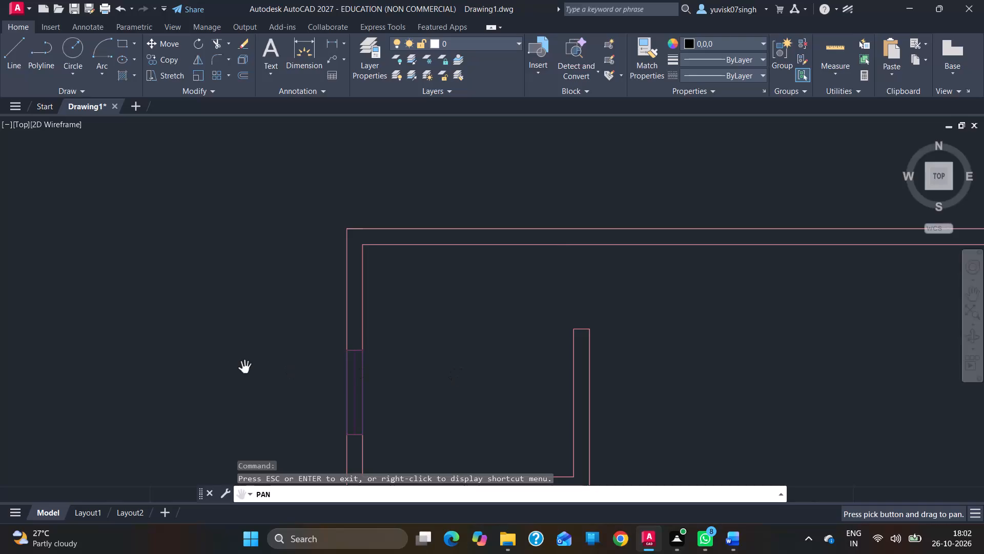
{"action": "left_click", "coordinate": [22, 50]}
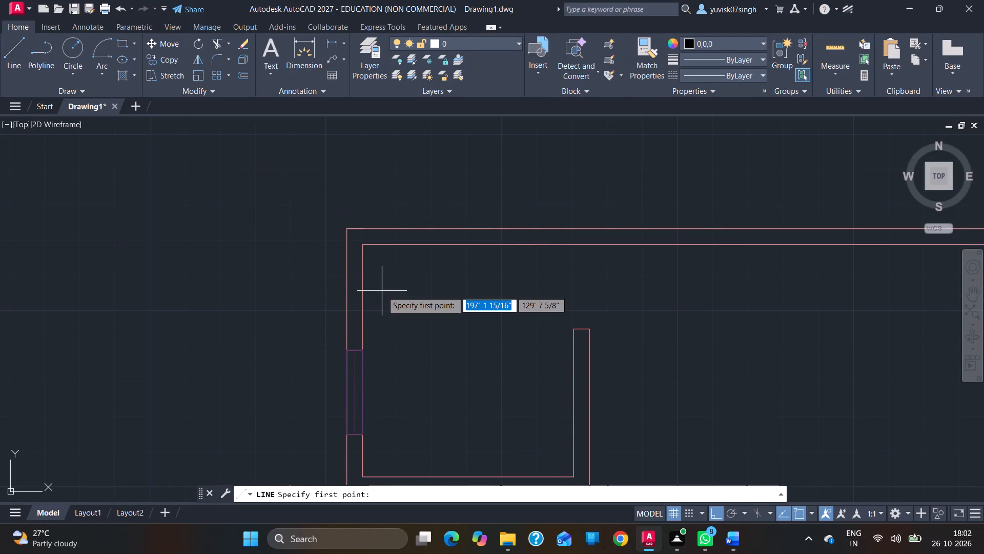
{"action": "left_click", "coordinate": [588, 328]}
{"action": "left_click", "coordinate": [575, 328]}
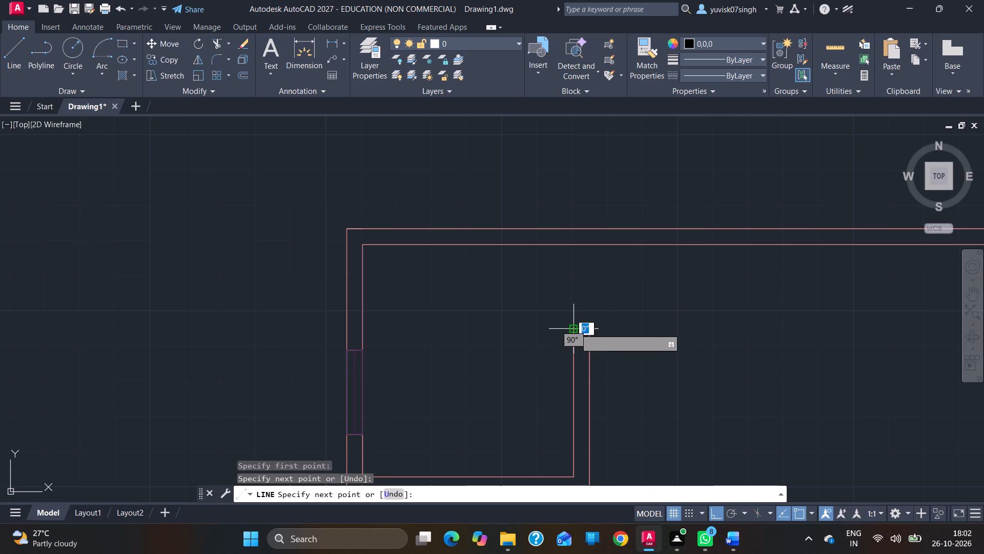
{"action": "key", "text": "2"}
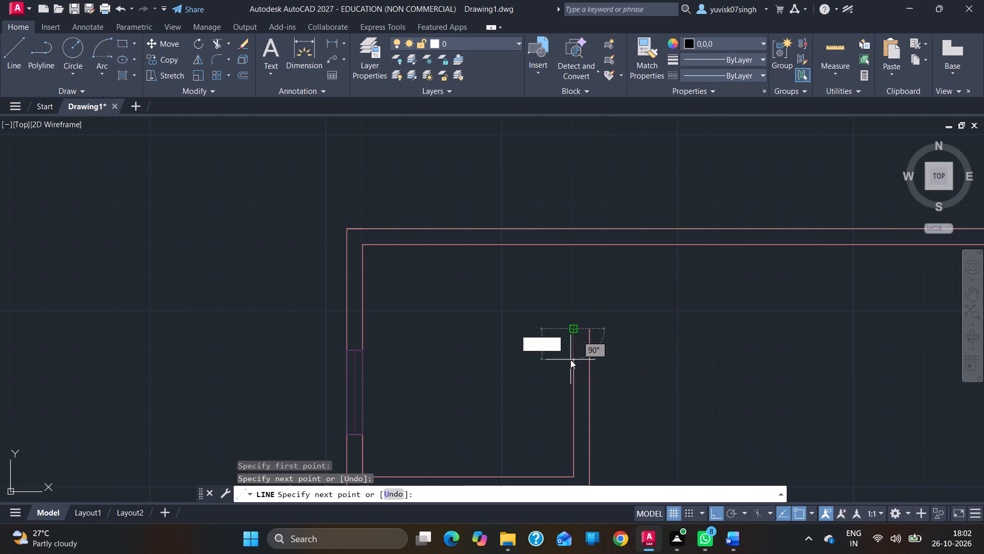
{"action": "key", "text": "Return"}
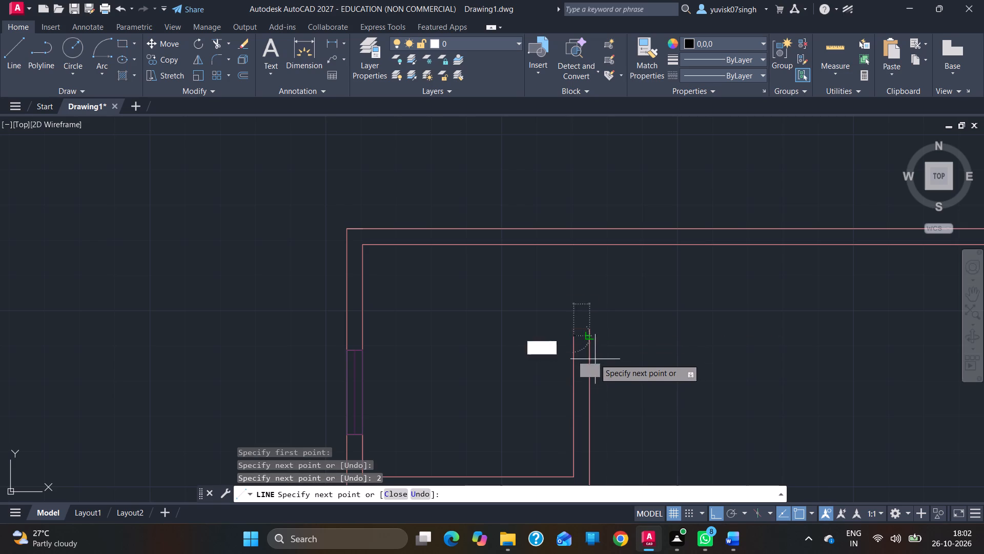
{"action": "left_click", "coordinate": [591, 338]}
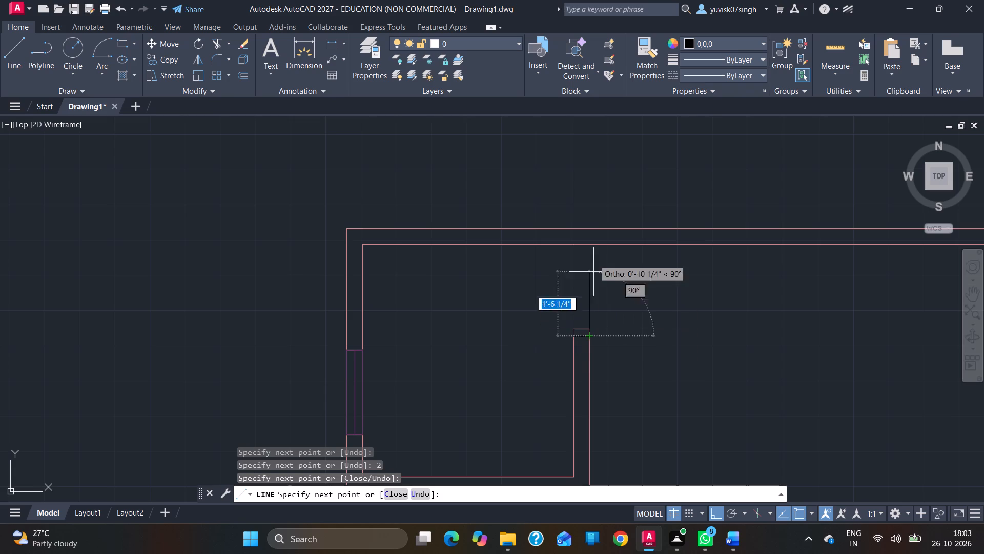
{"action": "left_click", "coordinate": [592, 247]}
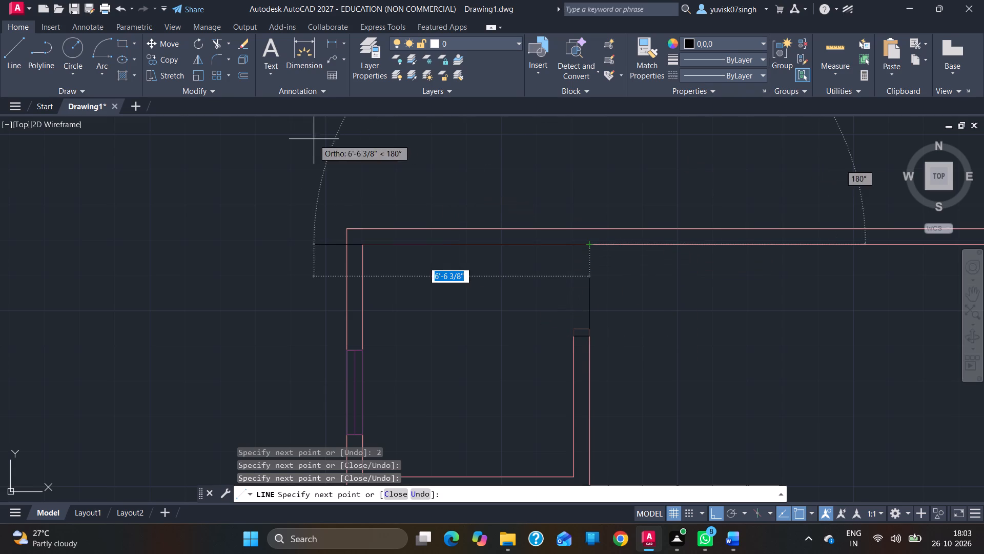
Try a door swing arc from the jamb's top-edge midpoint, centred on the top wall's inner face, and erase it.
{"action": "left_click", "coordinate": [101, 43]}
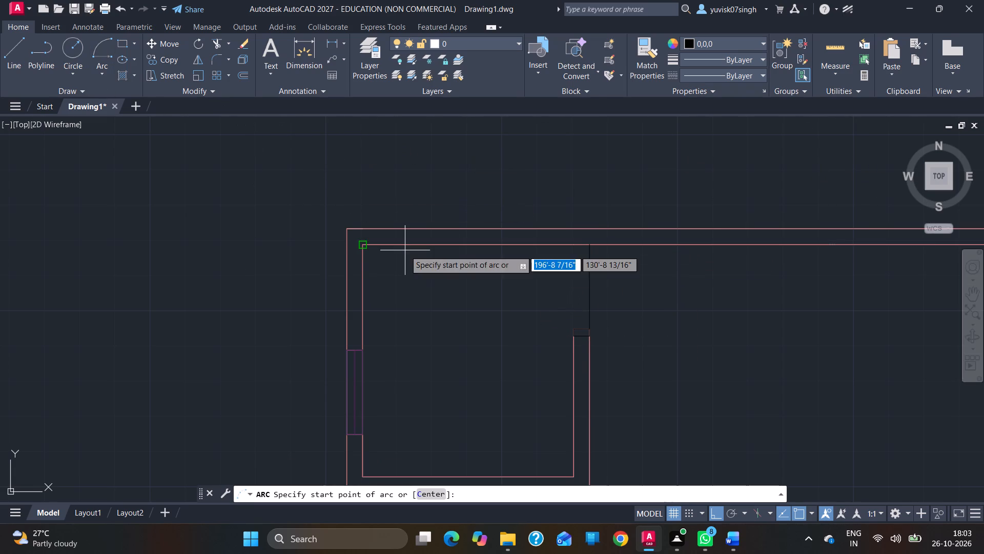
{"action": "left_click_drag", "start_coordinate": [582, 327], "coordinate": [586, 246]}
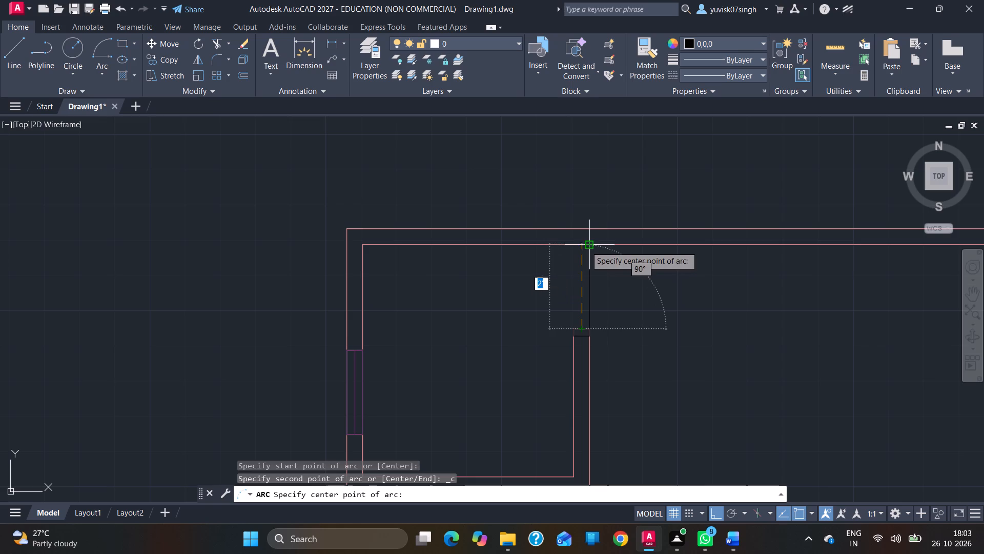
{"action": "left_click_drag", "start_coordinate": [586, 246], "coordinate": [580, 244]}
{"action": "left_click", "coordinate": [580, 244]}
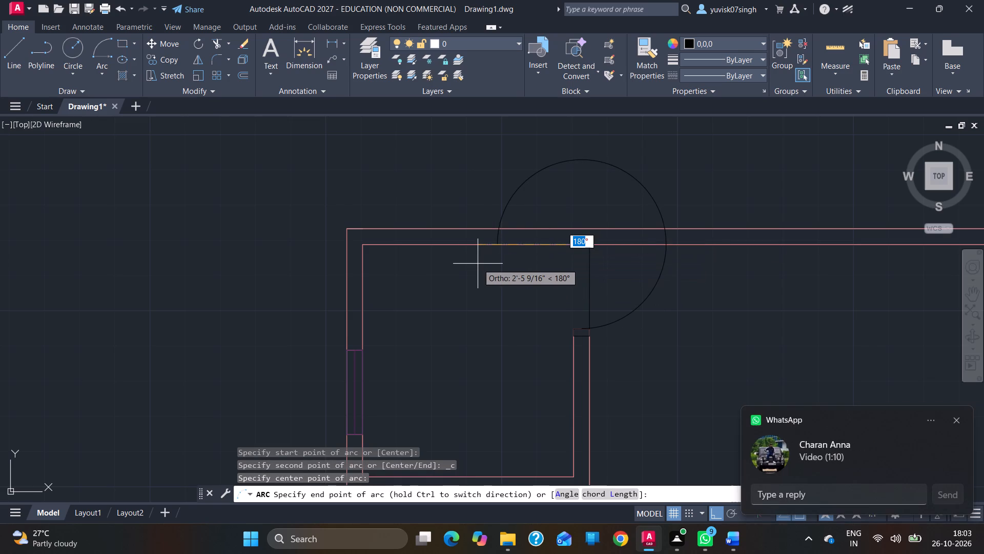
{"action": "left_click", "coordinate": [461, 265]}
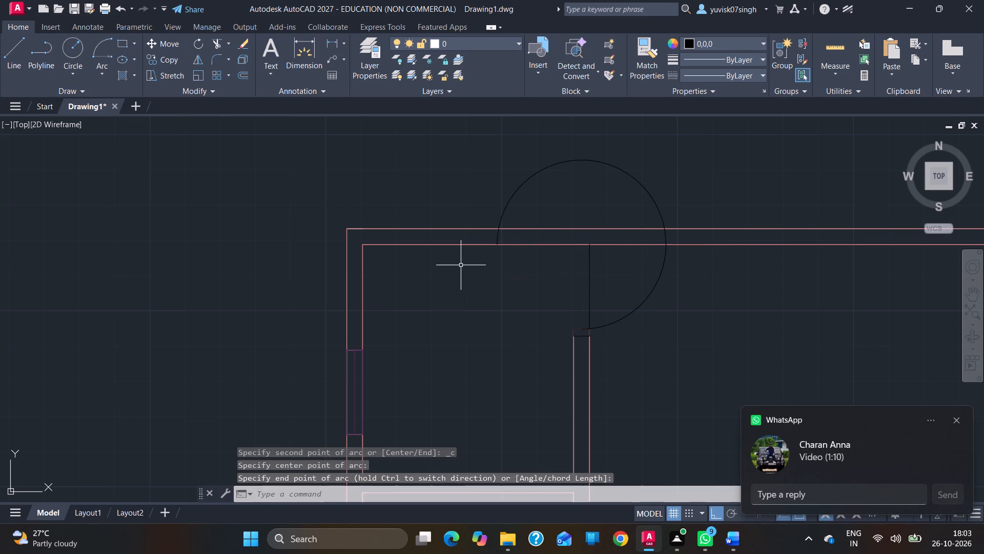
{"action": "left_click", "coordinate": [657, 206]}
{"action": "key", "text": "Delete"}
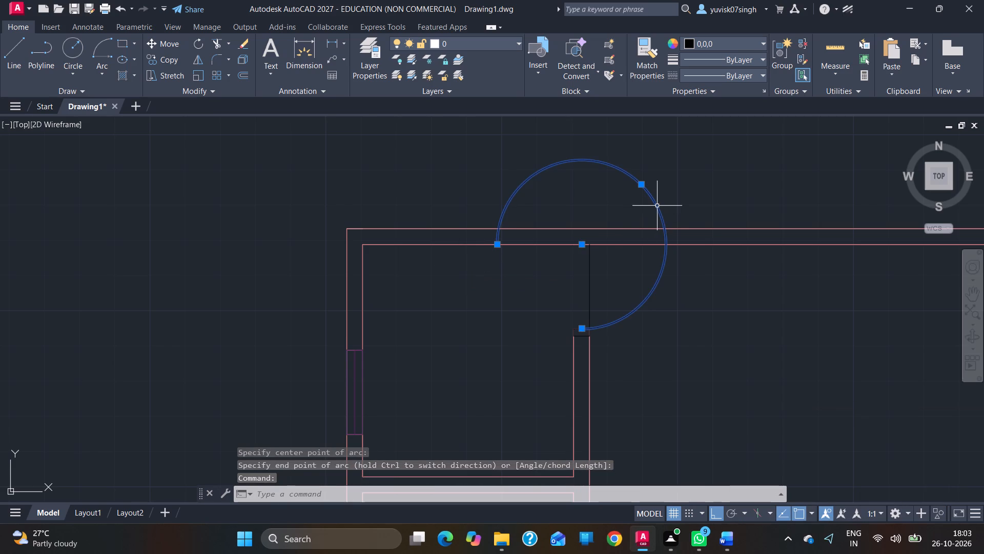
Draw the quarter-circle door swing, about 2' radius, from the jamb's top-edge midpoint, centred directly above on the top wall's inner face, sweeping into the upper-left room.
{"action": "left_click", "coordinate": [112, 42]}
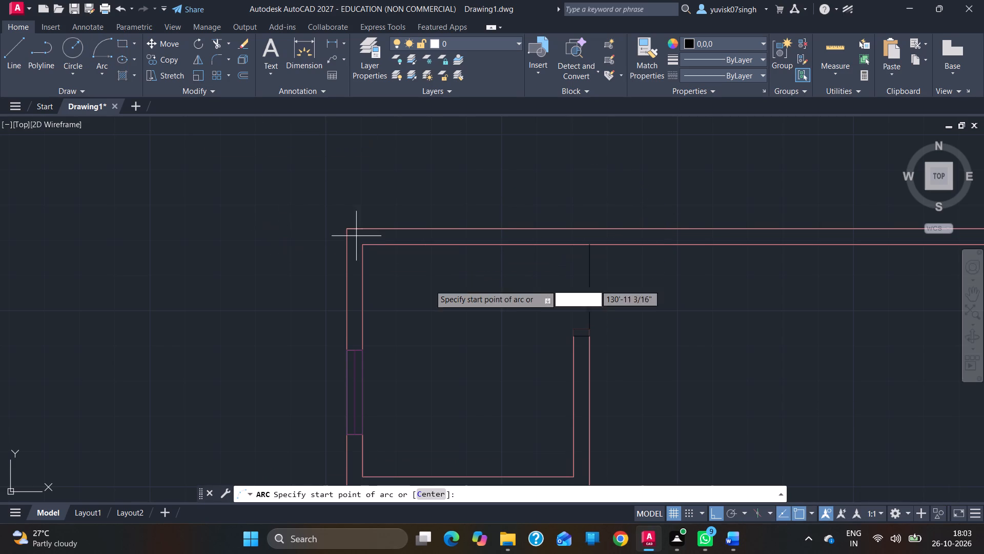
{"action": "left_click", "coordinate": [582, 328]}
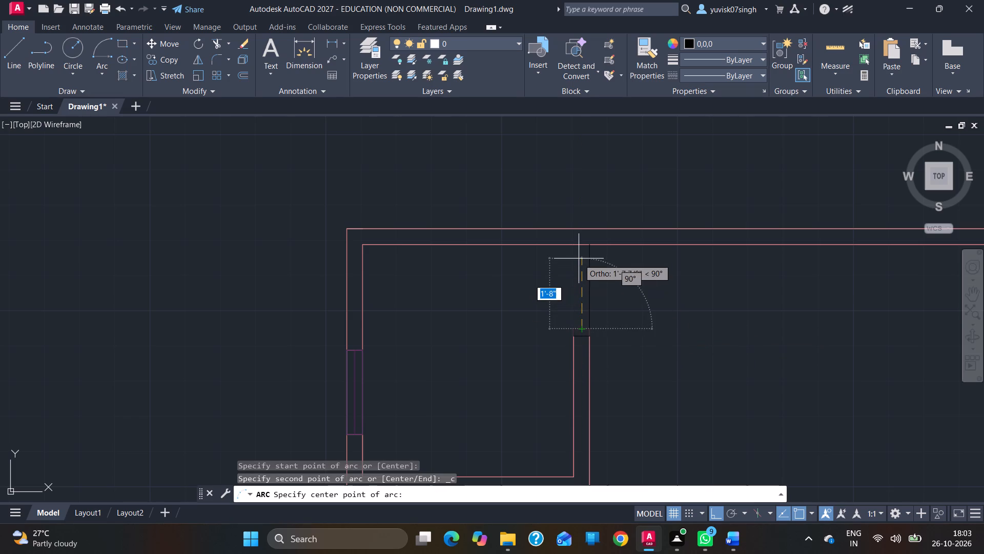
{"action": "left_click", "coordinate": [582, 247]}
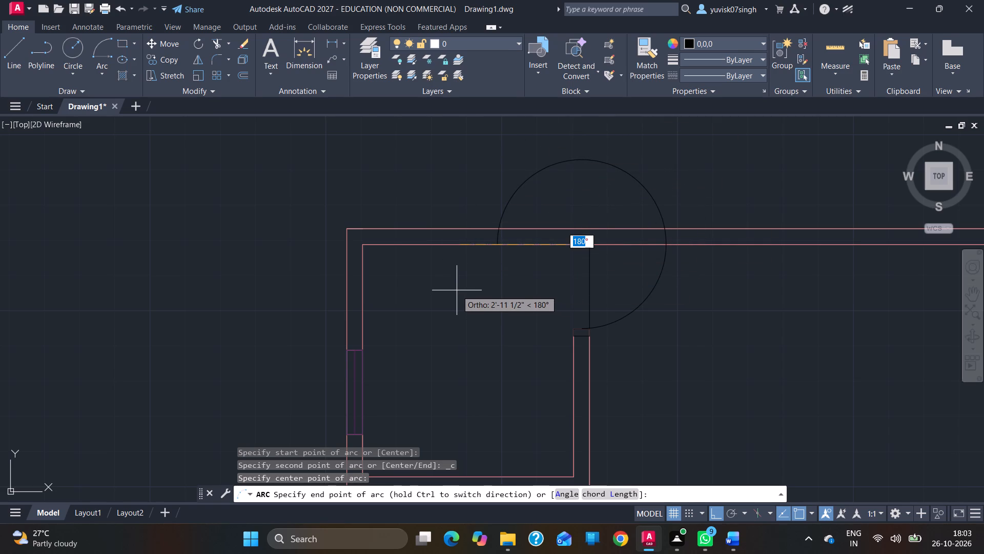
{"action": "left_click", "coordinate": [429, 325], "text": "ctrl"}
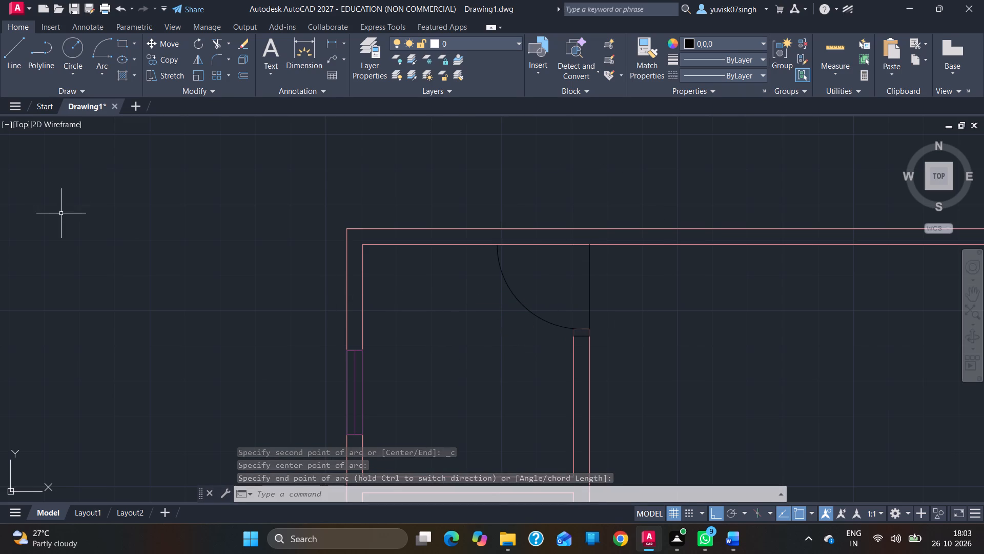
Draw the door leaf along the top wall's inner face at the swing arc's end, about 1'-9 3/4" long and 2" thick.
{"action": "left_click", "coordinate": [16, 70]}
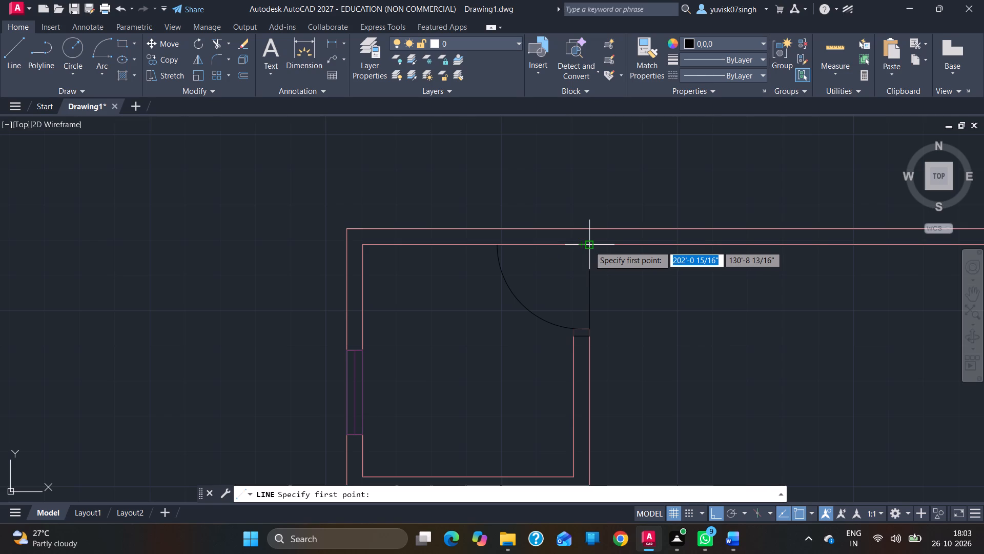
{"action": "left_click", "coordinate": [572, 246]}
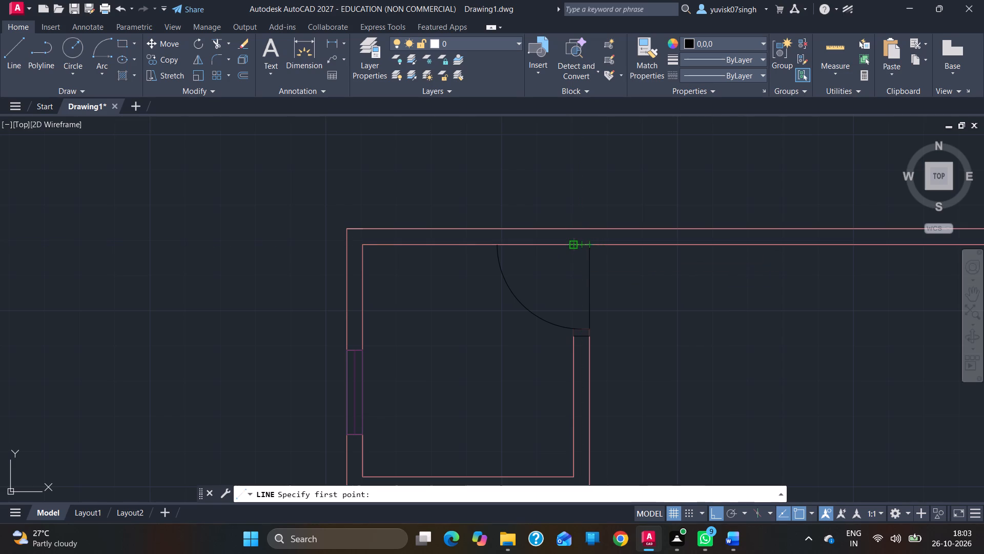
{"action": "left_click", "coordinate": [495, 245]}
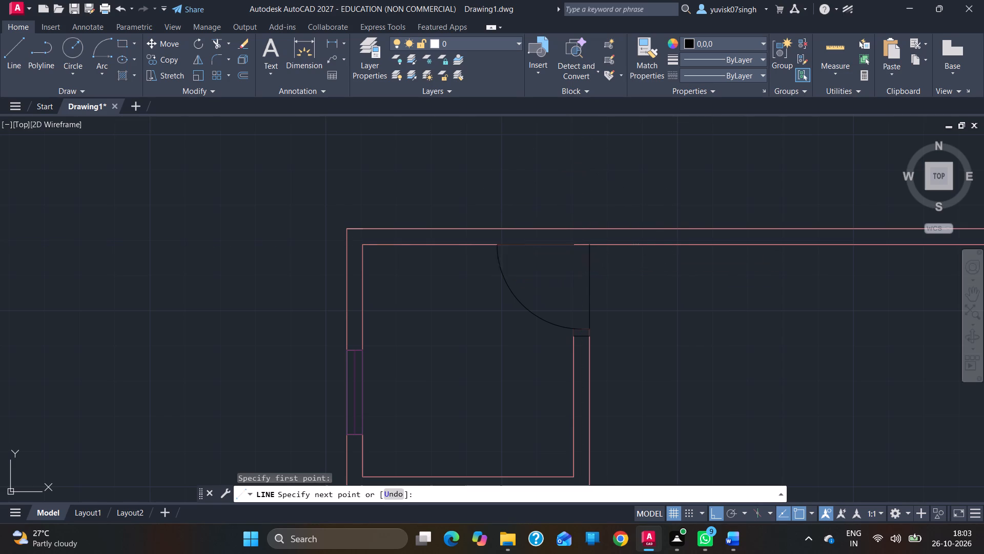
{"action": "key", "text": "2"}
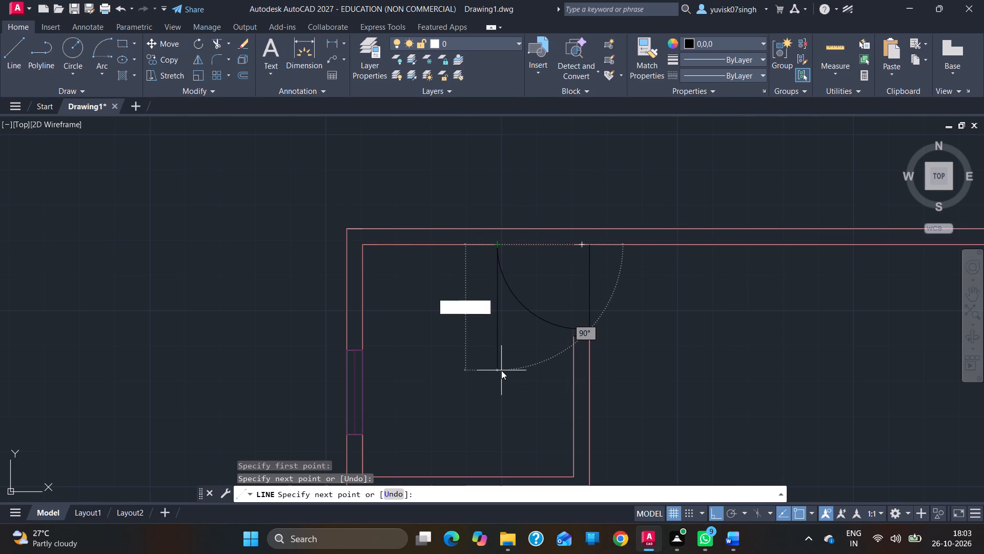
{"action": "key", "text": "Return"}
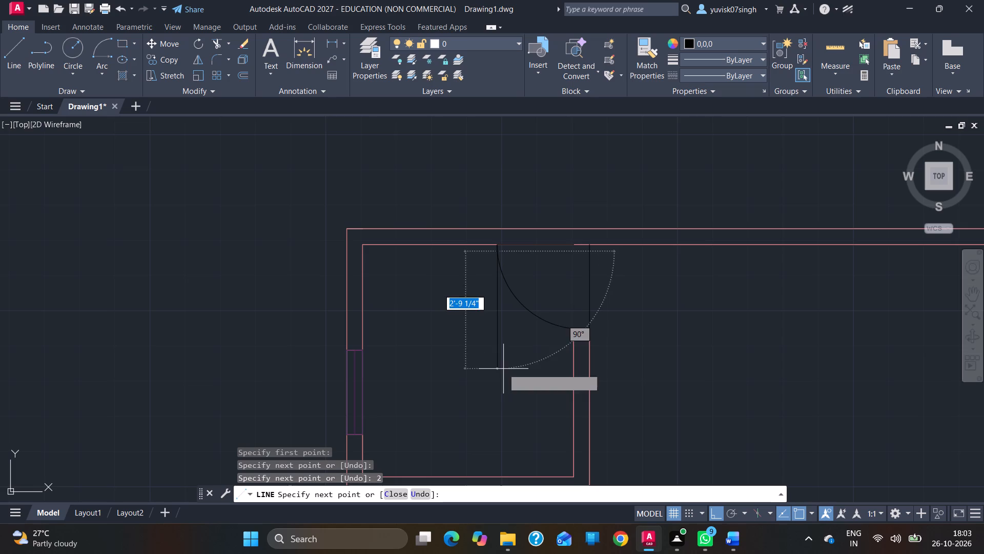
{"action": "left_click", "coordinate": [572, 251]}
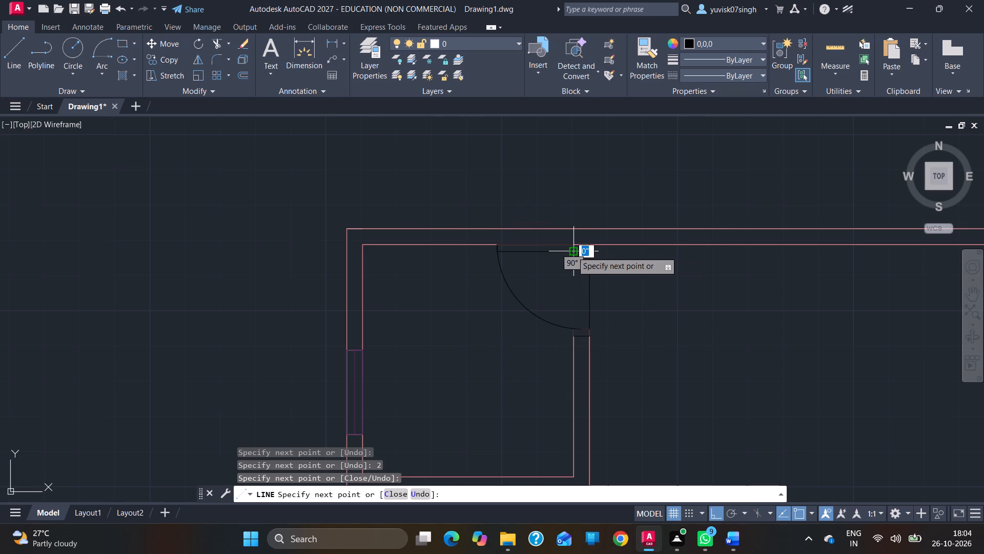
{"action": "left_click", "coordinate": [572, 243]}
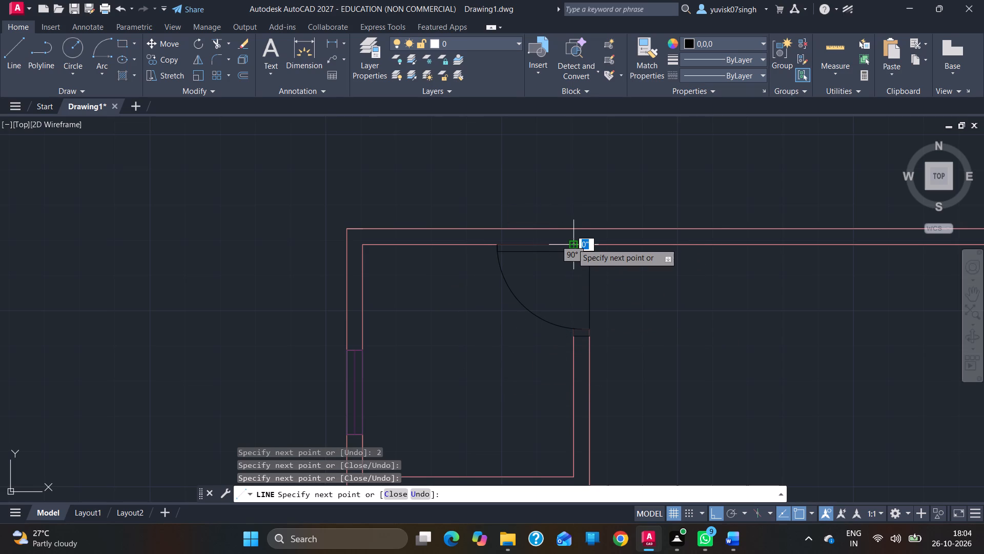
{"action": "key", "text": "Escape"}
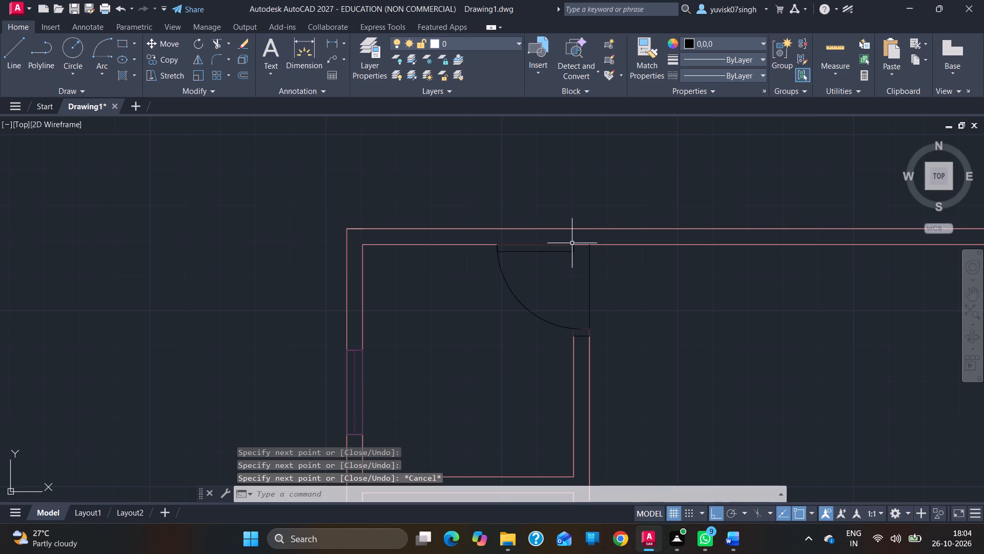
Draw a jamb outline 1" deep and 4.5" wide on the lower side of the upper-right room's door opening, from the wall's outer corner.
{"action": "scroll", "coordinate": [559, 394], "scroll_direction": "down", "scroll_amount": 2, "text": "ctrl"}
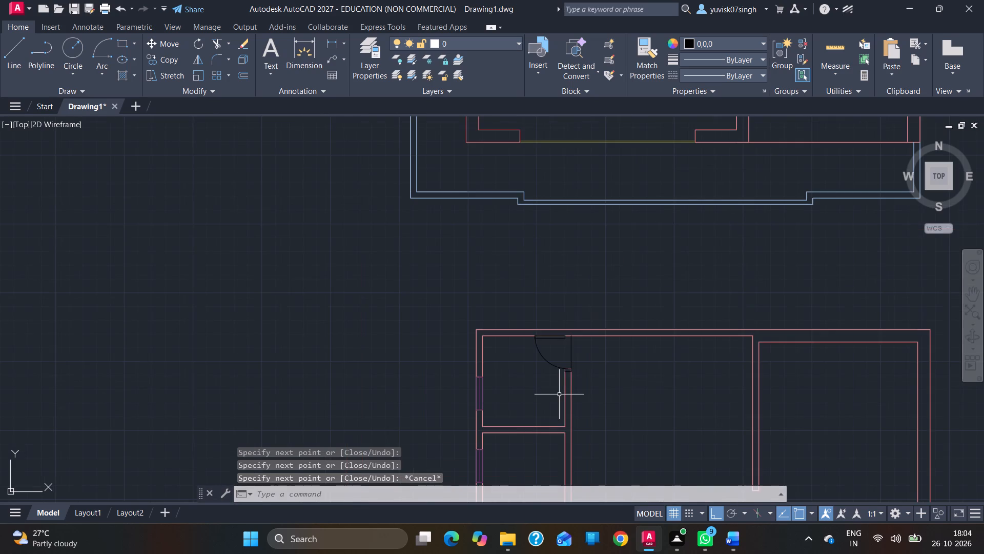
{"action": "scroll", "coordinate": [559, 394], "scroll_direction": "down", "scroll_amount": 1, "text": "ctrl"}
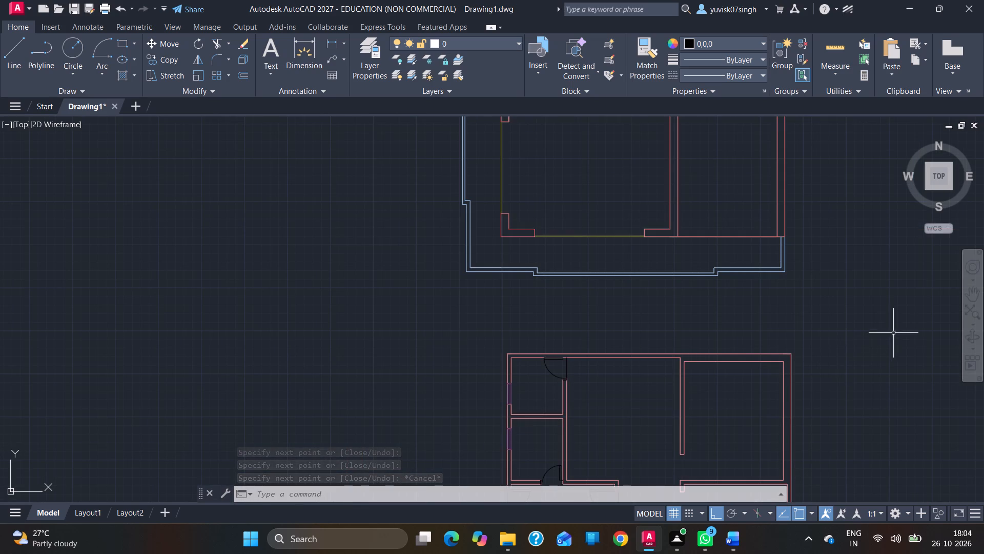
{"action": "left_click", "coordinate": [972, 294]}
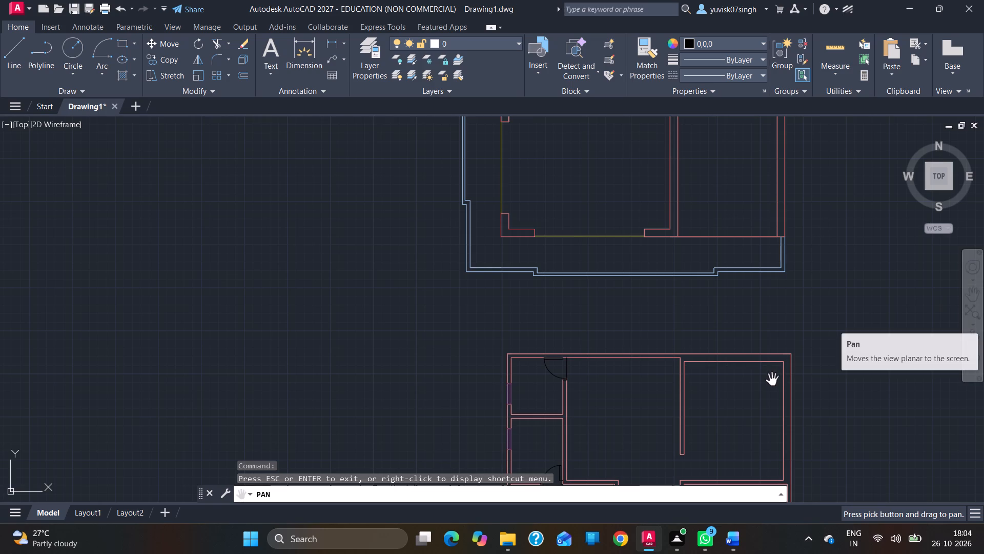
{"action": "left_click_drag", "start_coordinate": [773, 398], "coordinate": [600, 347]}
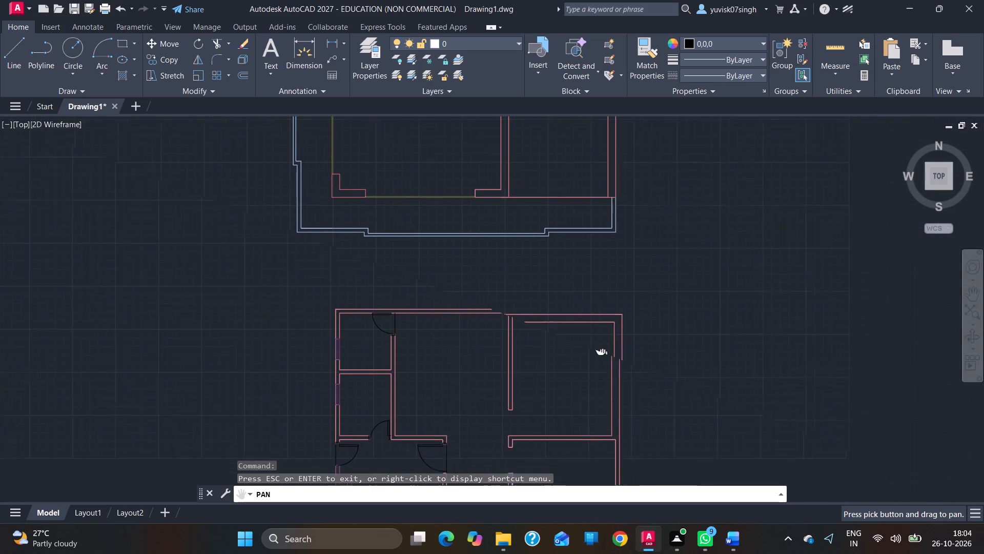
{"action": "left_click_drag", "start_coordinate": [600, 347], "coordinate": [593, 323]}
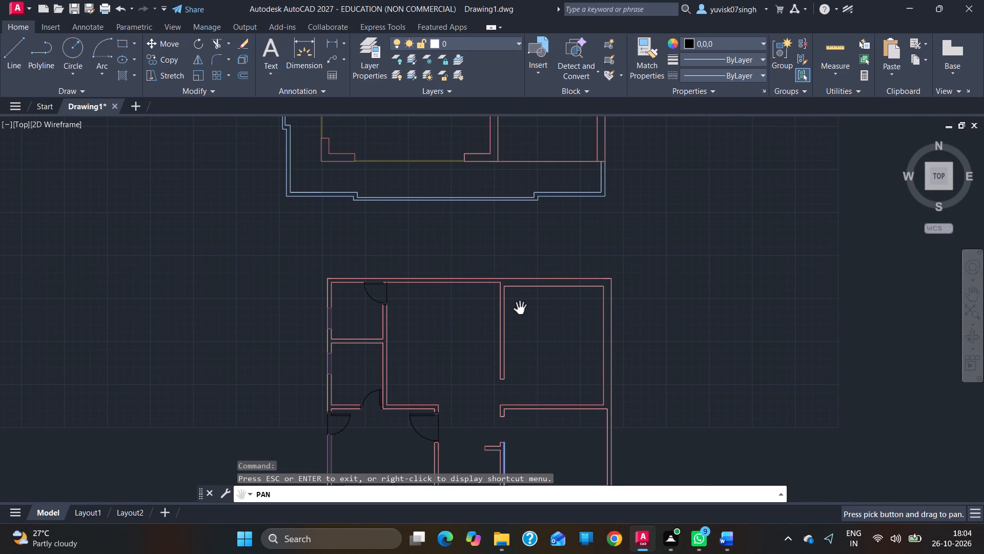
{"action": "scroll", "coordinate": [510, 424], "scroll_direction": "up", "scroll_amount": 2, "text": "ctrl"}
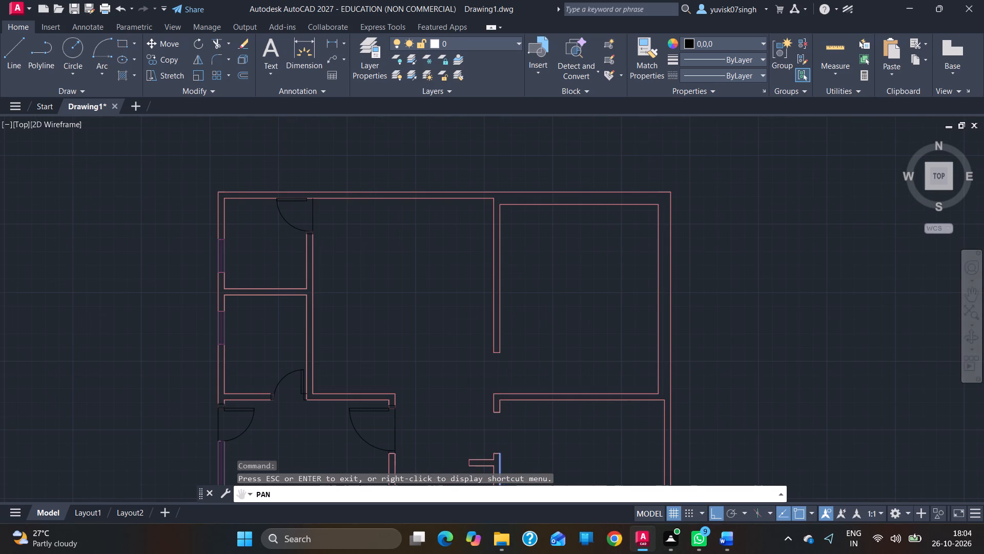
{"action": "scroll", "coordinate": [510, 424], "scroll_direction": "up", "scroll_amount": 1, "text": "ctrl"}
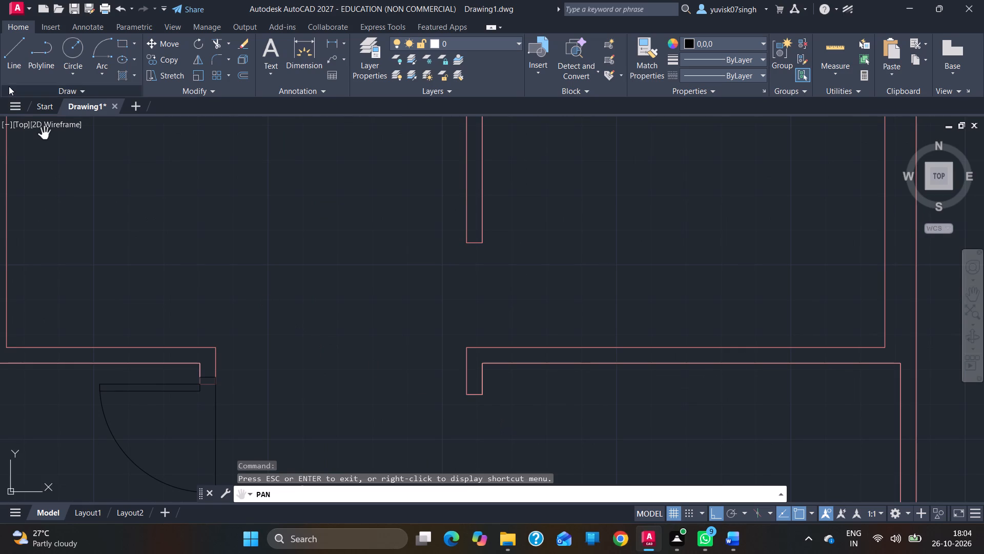
{"action": "left_click", "coordinate": [0, 54]}
{"action": "left_click", "coordinate": [7, 56]}
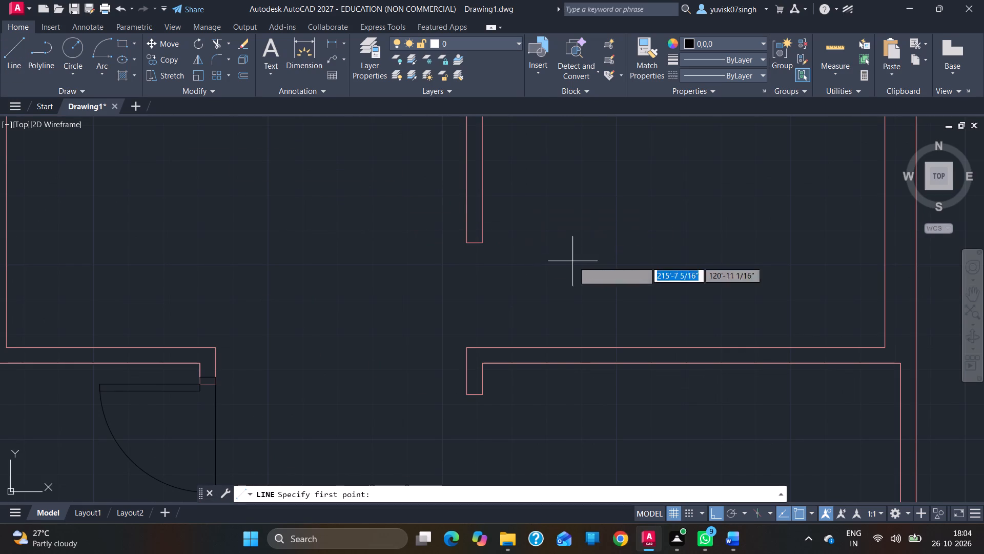
{"action": "left_click", "coordinate": [467, 350]}
{"action": "key", "text": "1"}
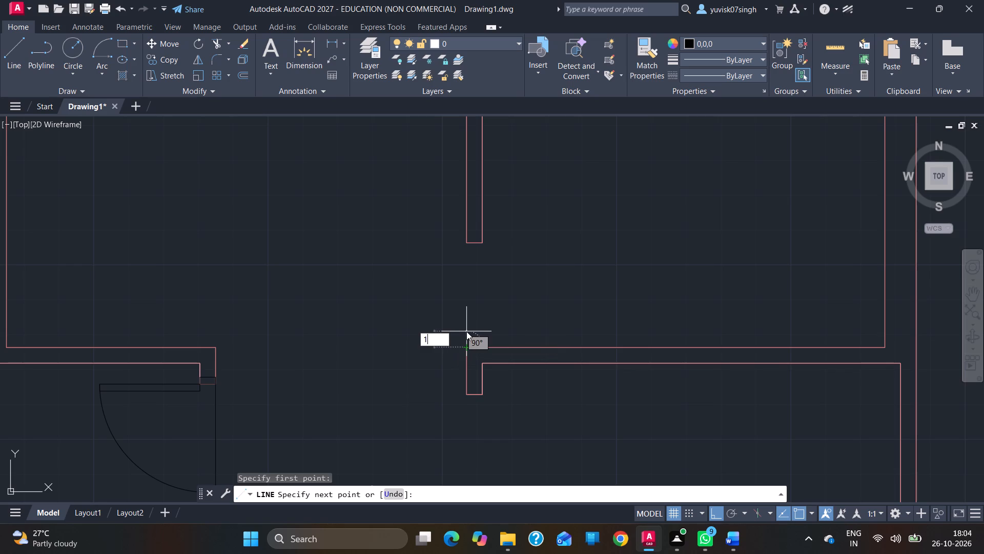
{"action": "key", "text": "Return"}
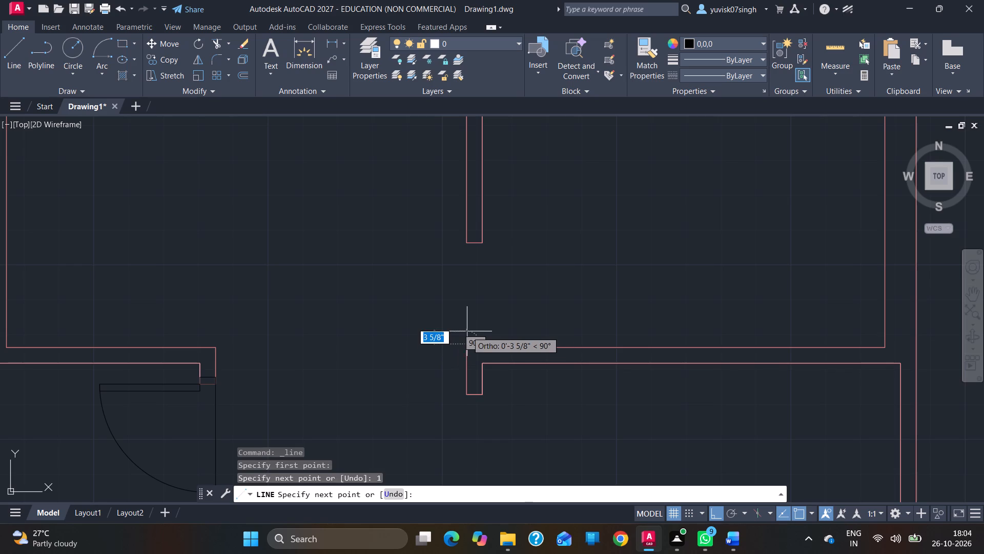
{"action": "key", "text": "4"}
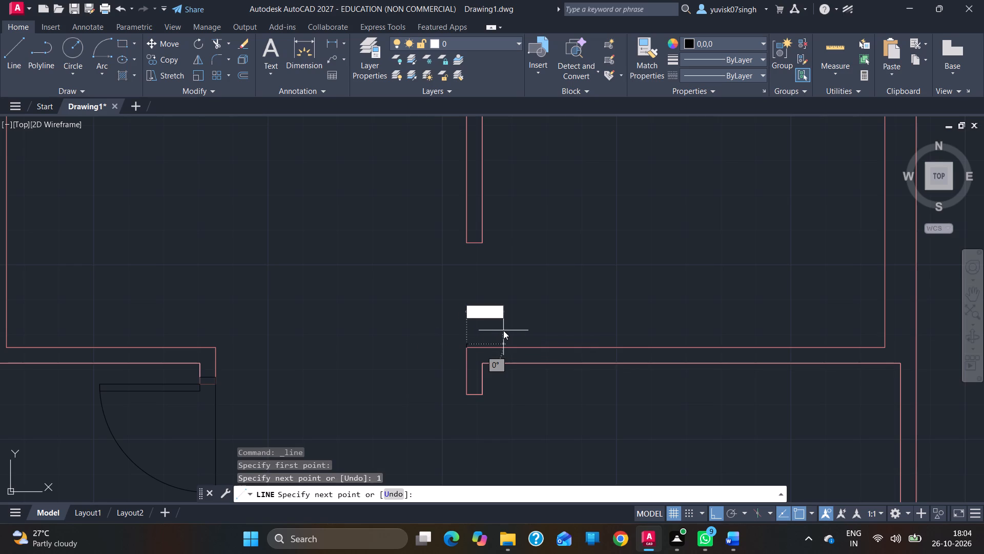
{"action": "key", "text": "period"}
{"action": "key", "text": "5"}
{"action": "key", "text": "Return"}
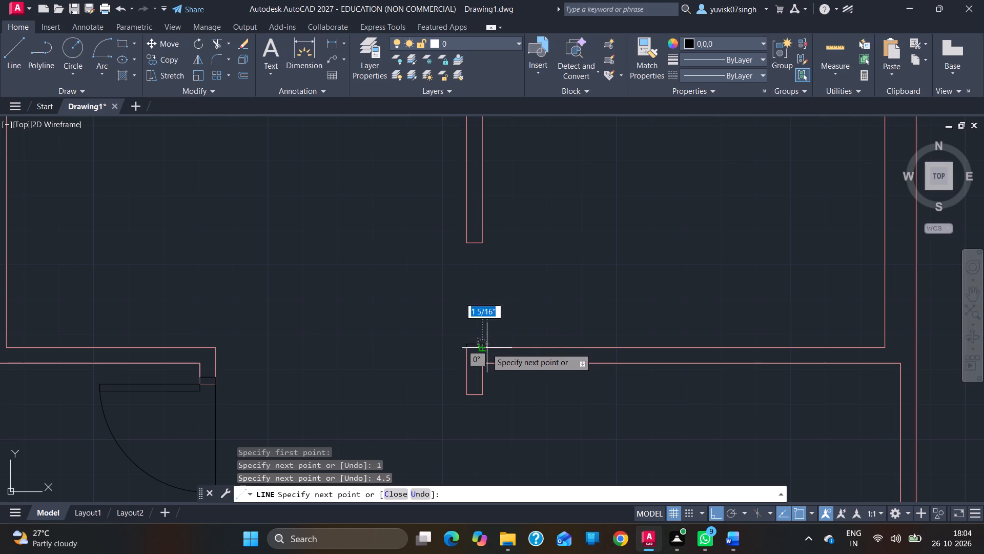
{"action": "left_click", "coordinate": [484, 348]}
{"action": "key", "text": "Escape"}
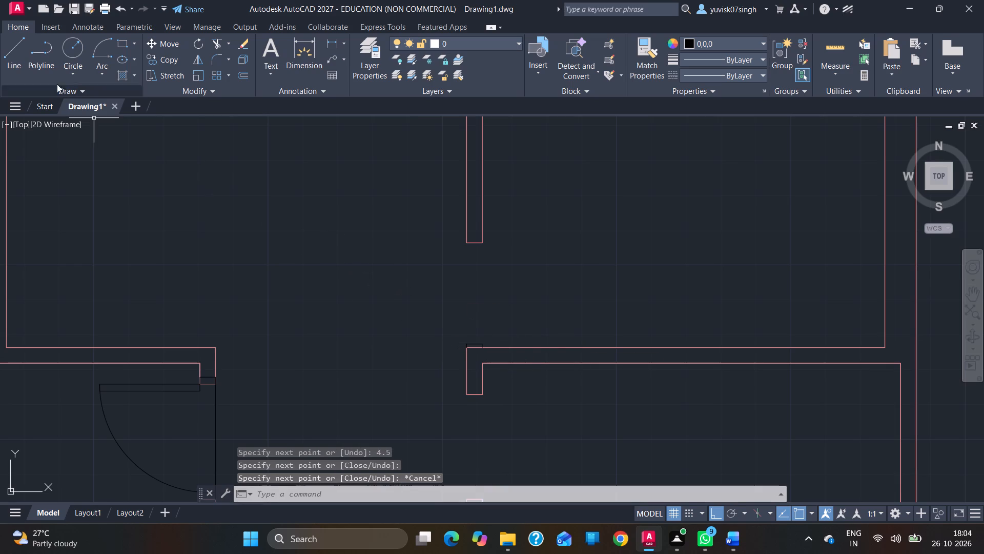
Close the new jamb's base with a line across the wall thickness.
{"action": "left_click", "coordinate": [18, 64]}
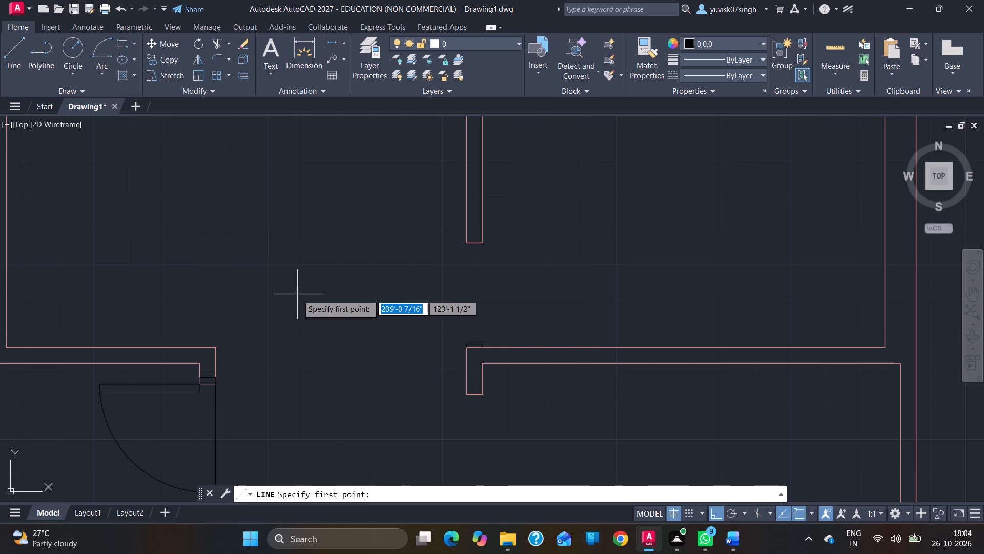
{"action": "left_click", "coordinate": [483, 350]}
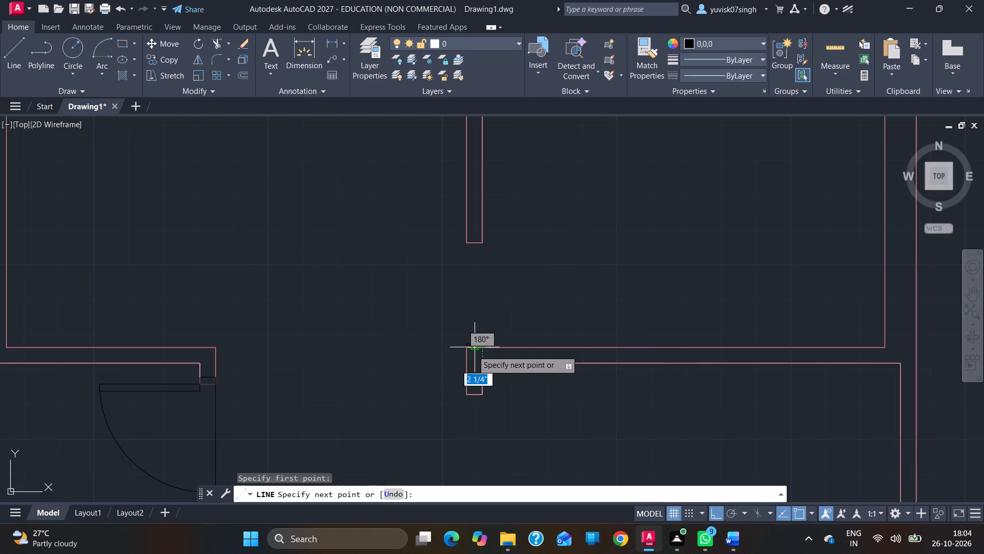
{"action": "left_click", "coordinate": [464, 351]}
{"action": "key", "text": "Escape"}
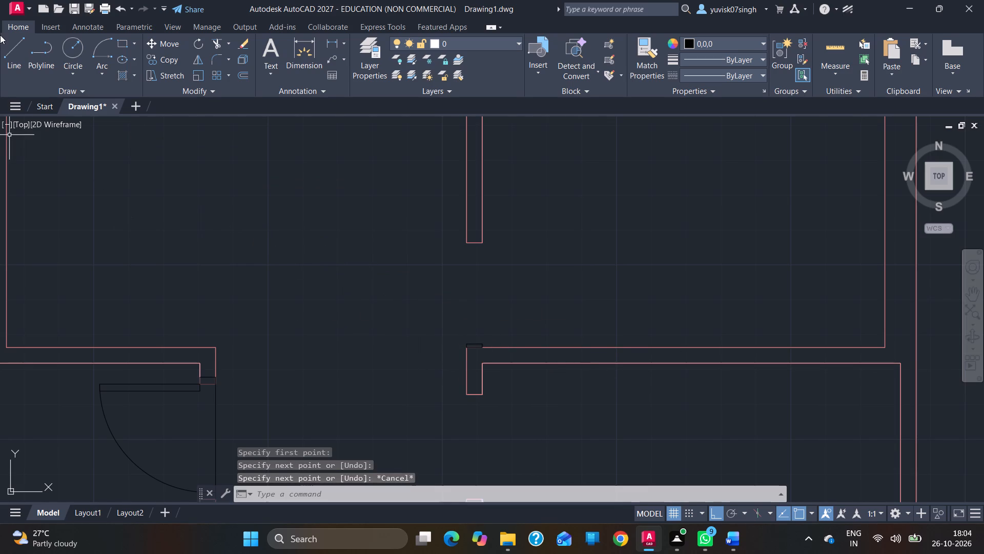
Draw a closed jamb outline 4.5" wide and 2" deep inside the wall end on the upper side of the upper-right room's door opening.
{"action": "left_click", "coordinate": [13, 50]}
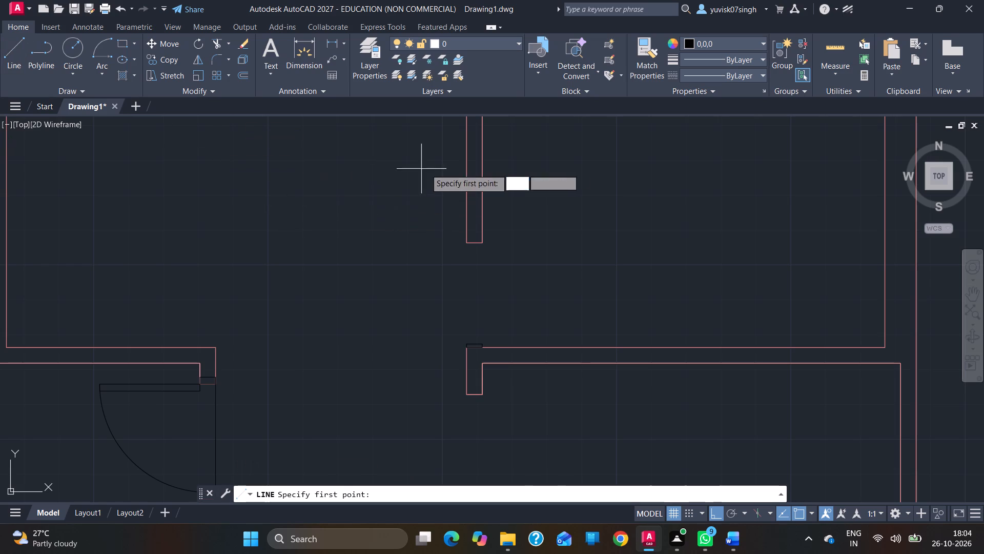
{"action": "left_click", "coordinate": [464, 239]}
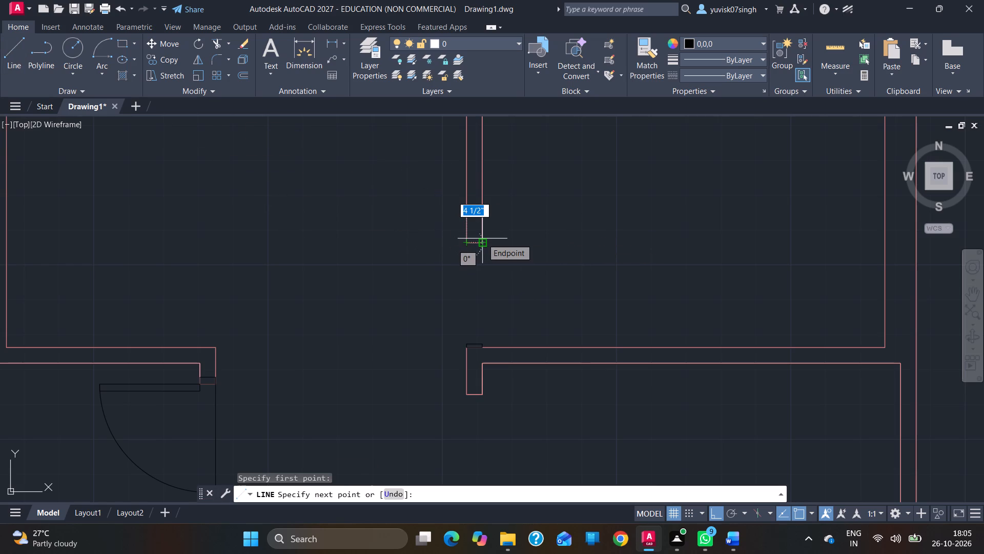
{"action": "left_click", "coordinate": [482, 241]}
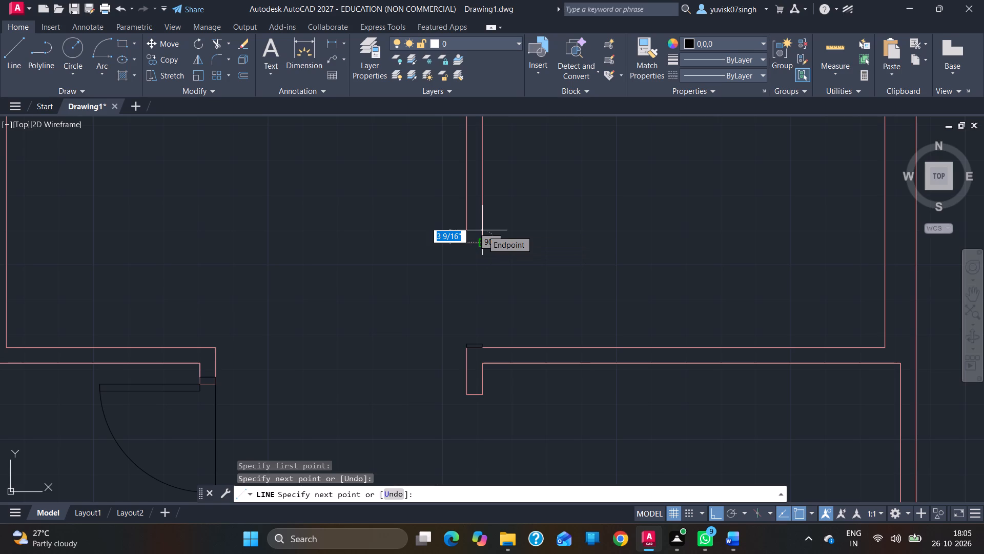
{"action": "key", "text": "2"}
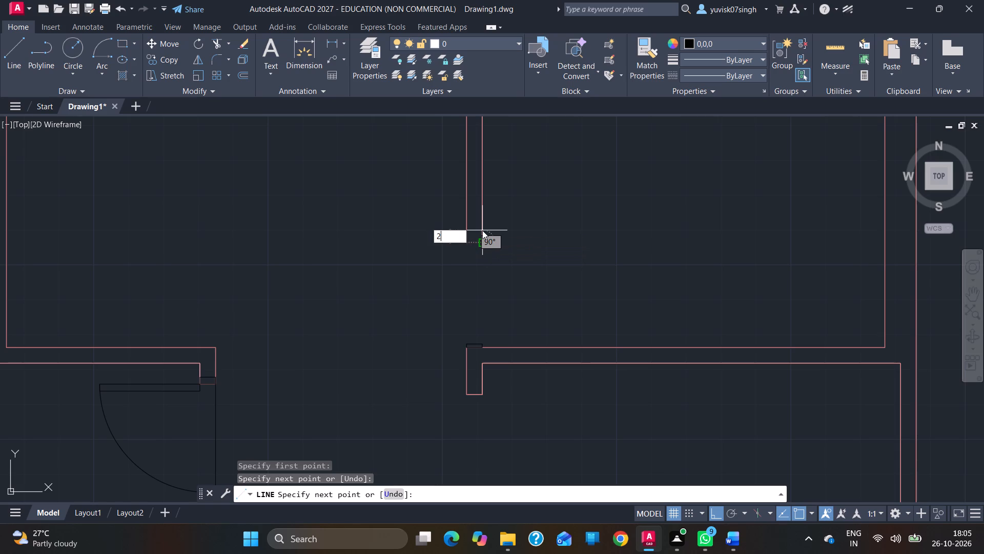
{"action": "key", "text": "Return"}
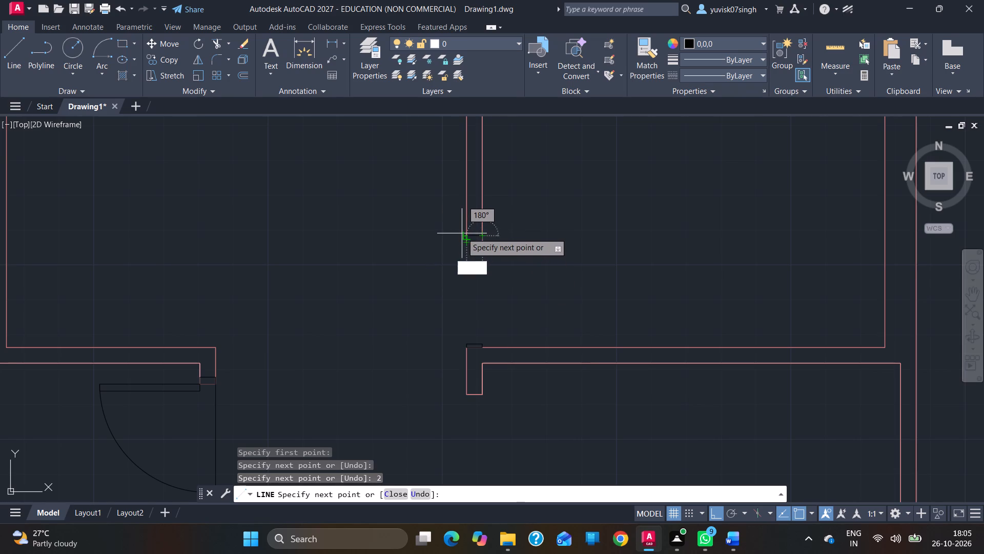
{"action": "left_click", "coordinate": [464, 236]}
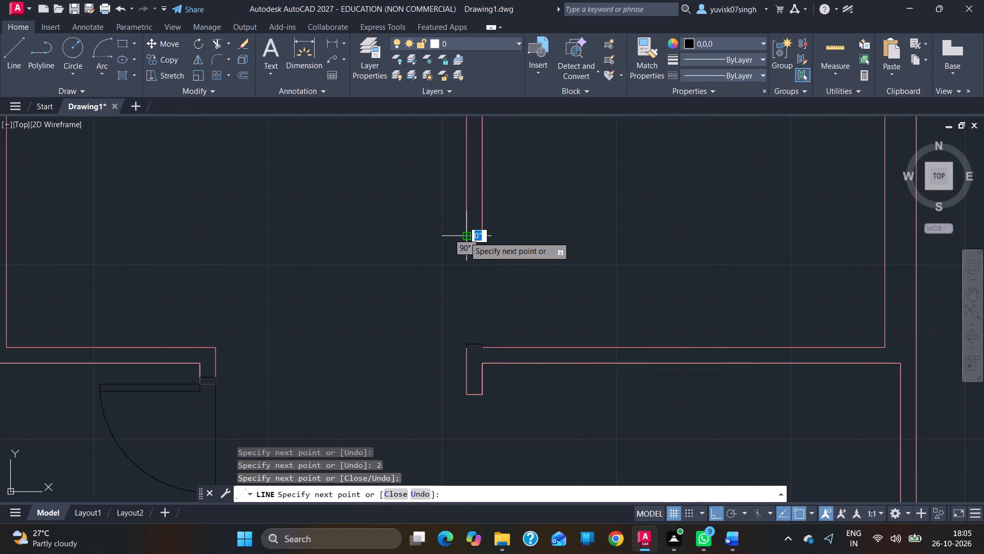
{"action": "left_click", "coordinate": [464, 242]}
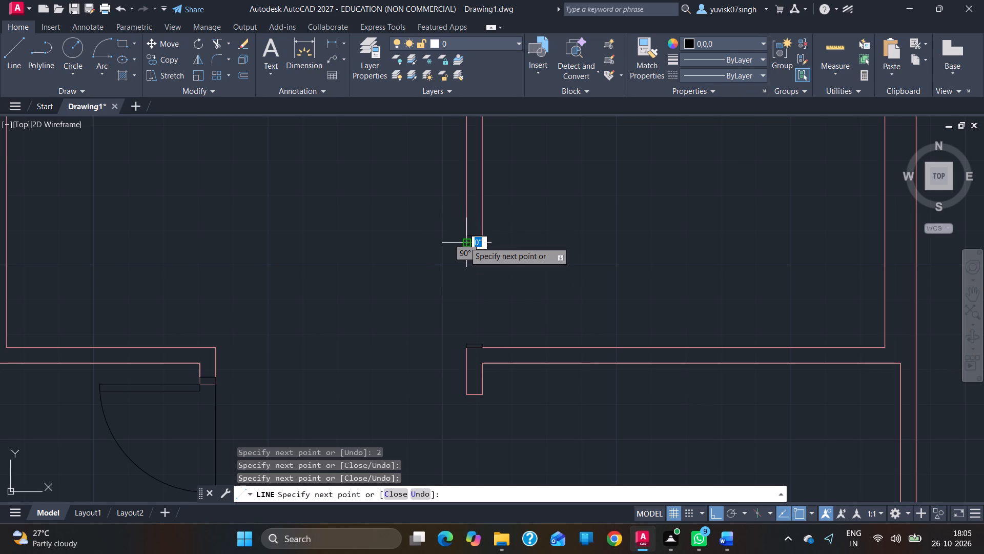
{"action": "key", "text": "Escape"}
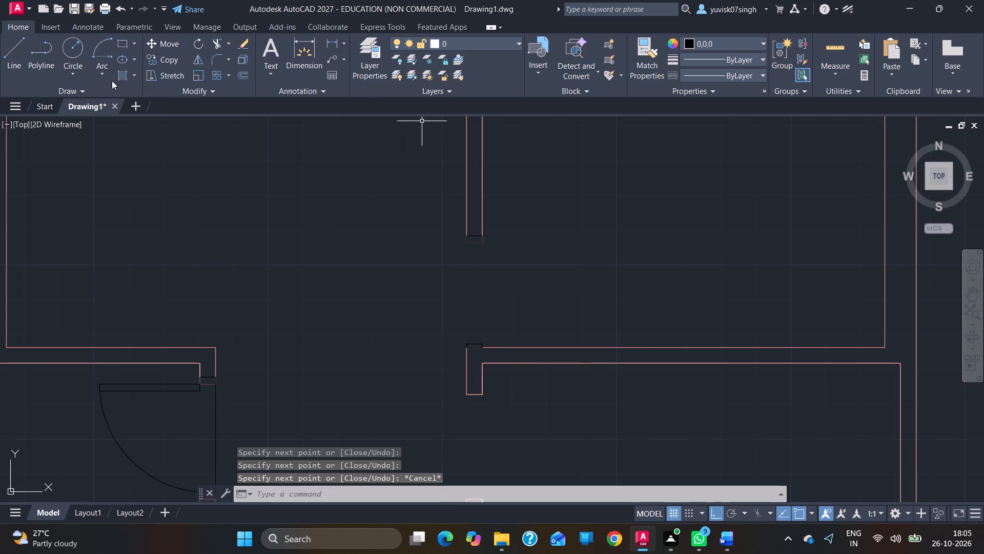
Draw the quarter-circle door swing, 2'-5" radius, from the upper jamb's bottom-edge midpoint, centred on the lower jamb's top-edge midpoint, sweeping into the upper-right room.
{"action": "left_click", "coordinate": [97, 57]}
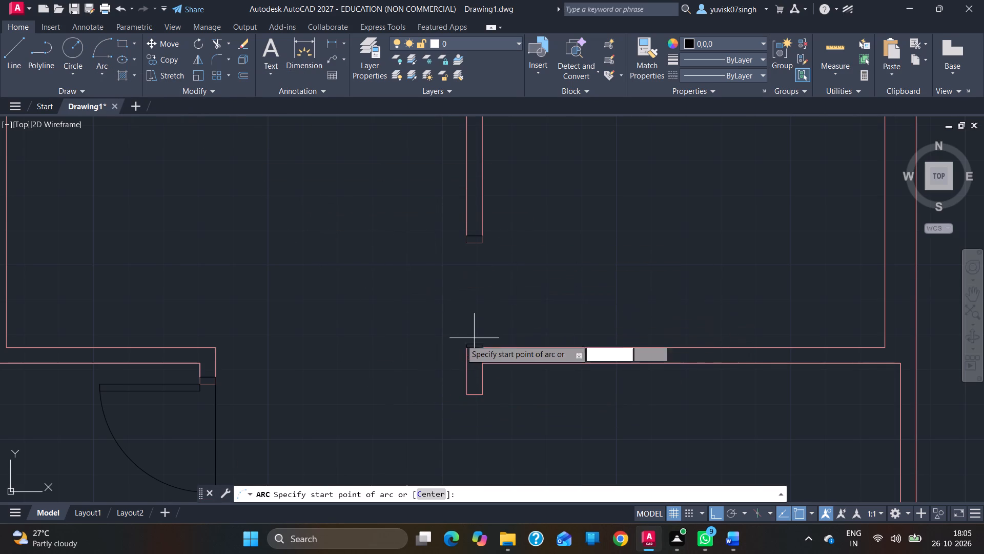
{"action": "left_click", "coordinate": [476, 241]}
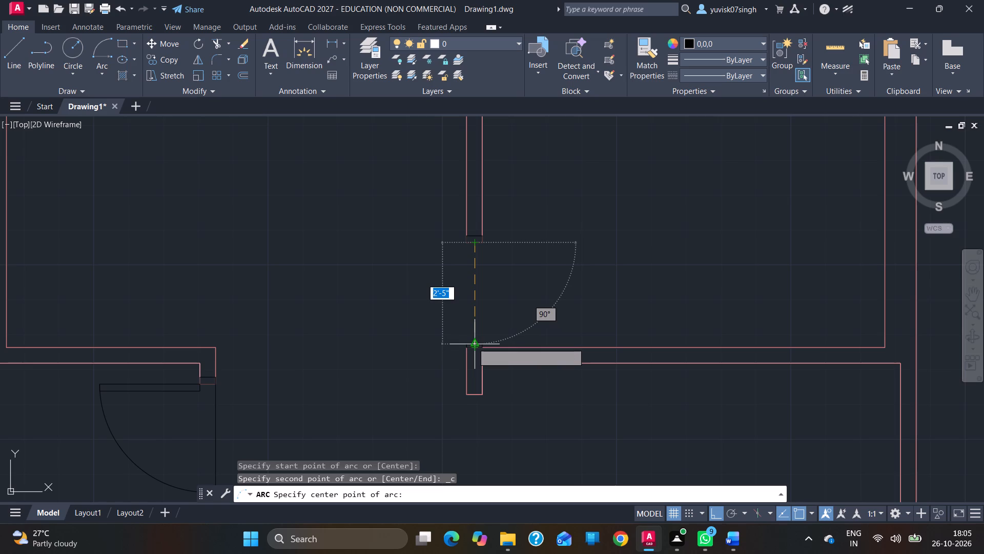
{"action": "left_click", "coordinate": [473, 341]}
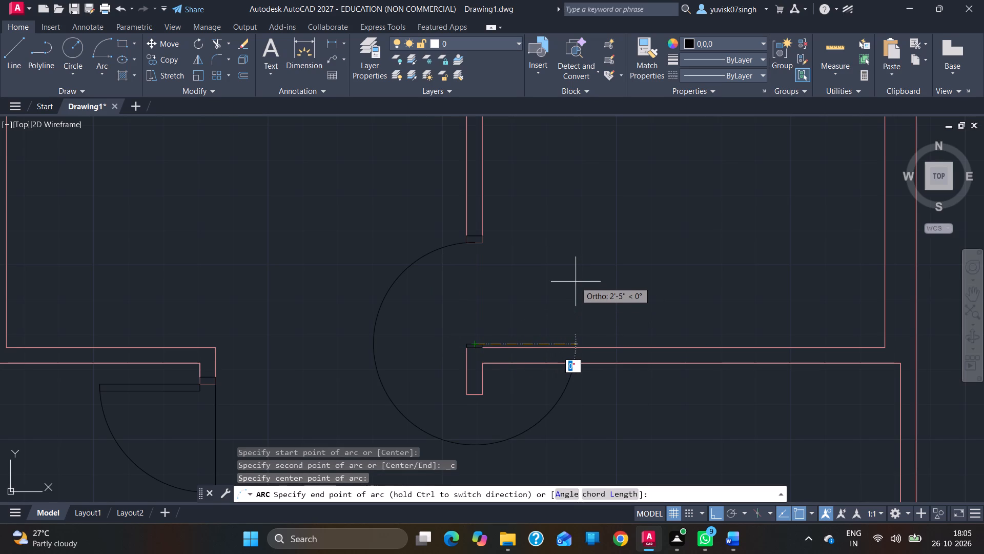
{"action": "left_click", "coordinate": [598, 259], "text": "ctrl"}
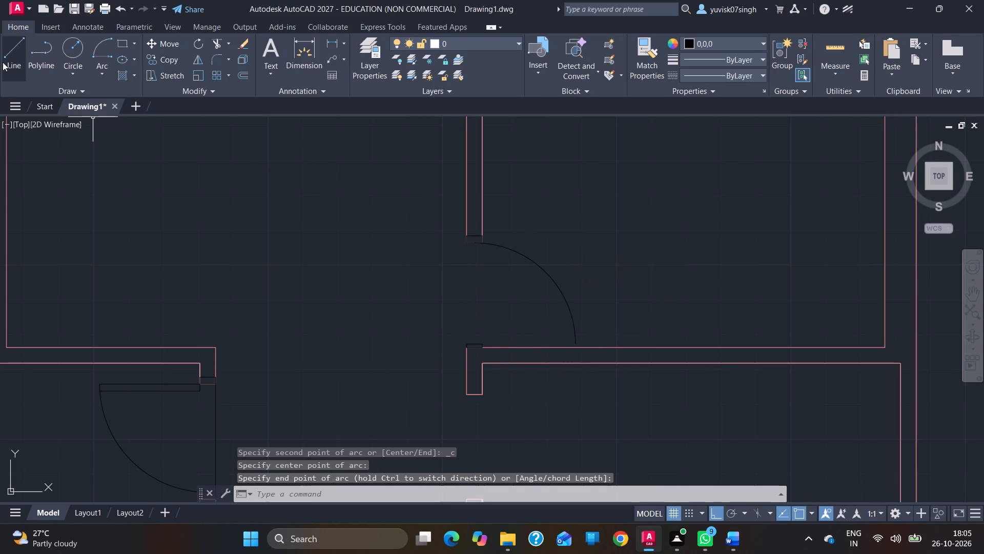
Draw the door leaf from the lower jamb's inner corner to the swing arc's end, 2'-2 3/4" long and 2" thick.
{"action": "left_click", "coordinate": [3, 62]}
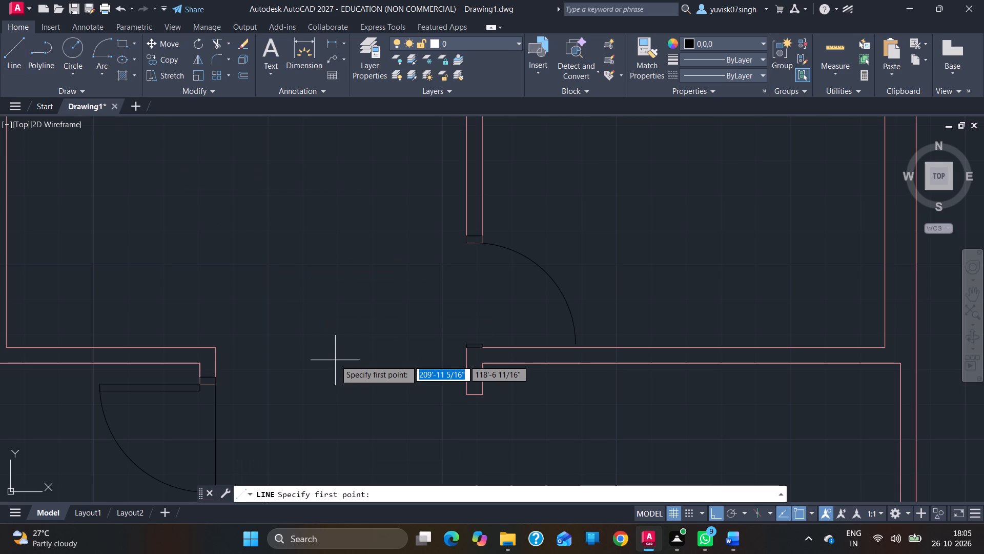
{"action": "scroll", "coordinate": [335, 360], "scroll_direction": "up", "scroll_amount": 2, "text": "ctrl"}
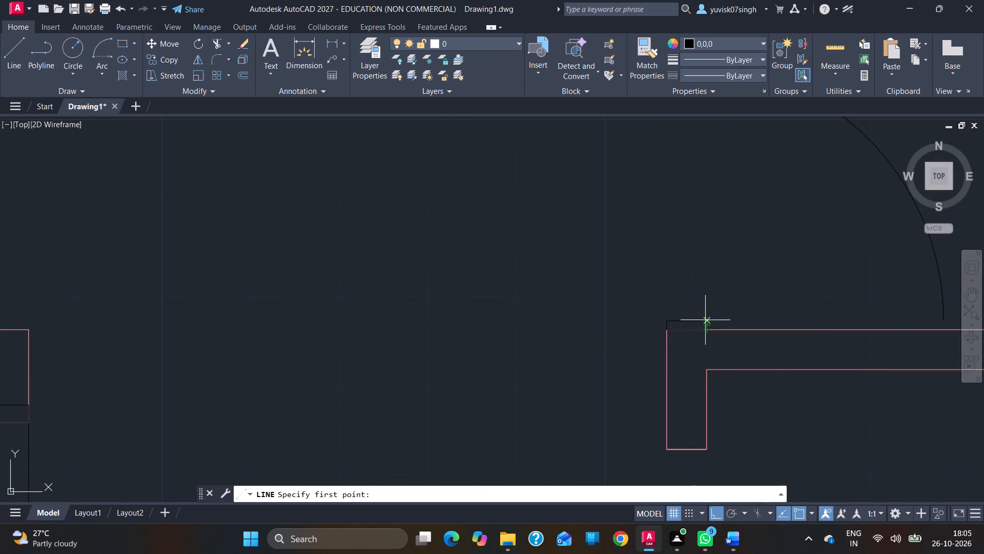
{"action": "left_click", "coordinate": [705, 322]}
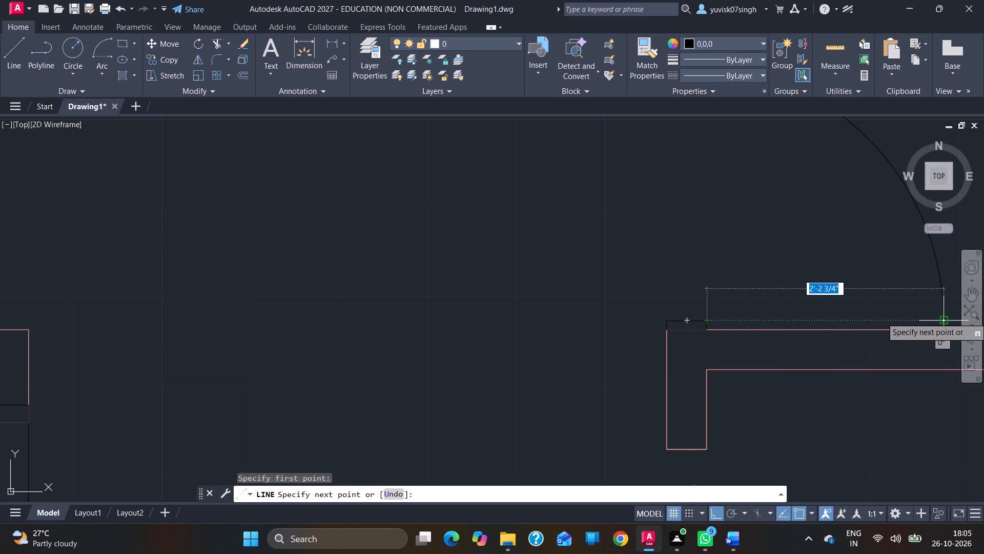
{"action": "left_click", "coordinate": [944, 318]}
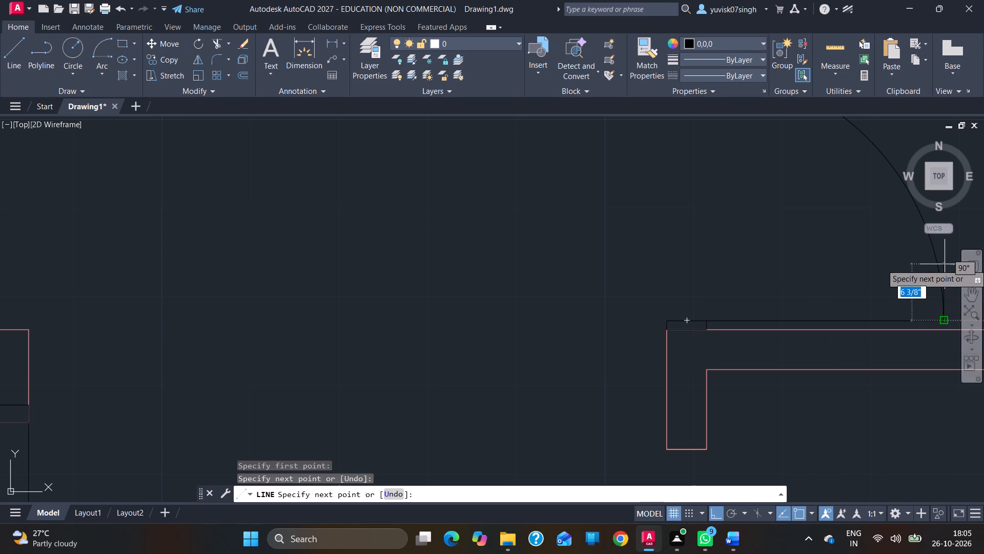
{"action": "key", "text": "2"}
{"action": "key", "text": "Return"}
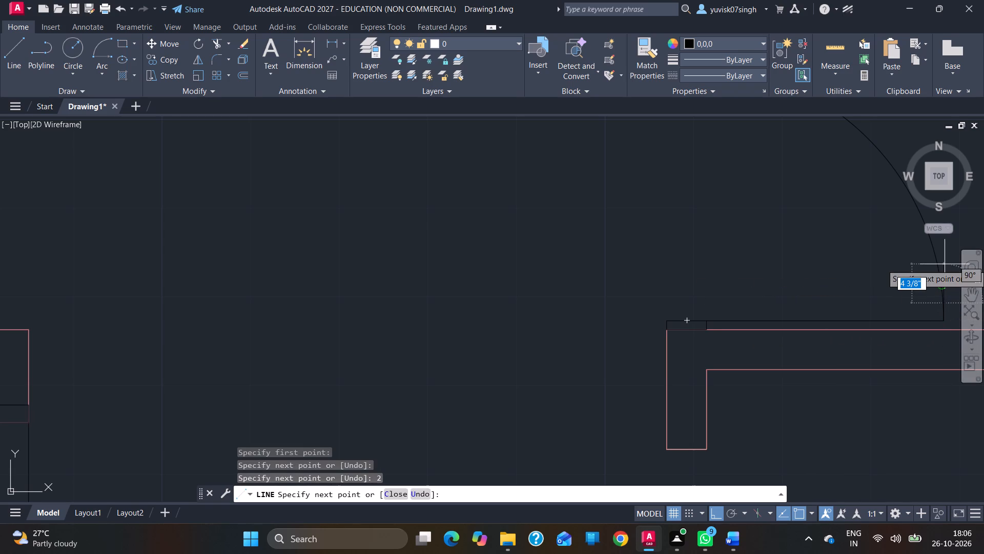
{"action": "left_click", "coordinate": [707, 305]}
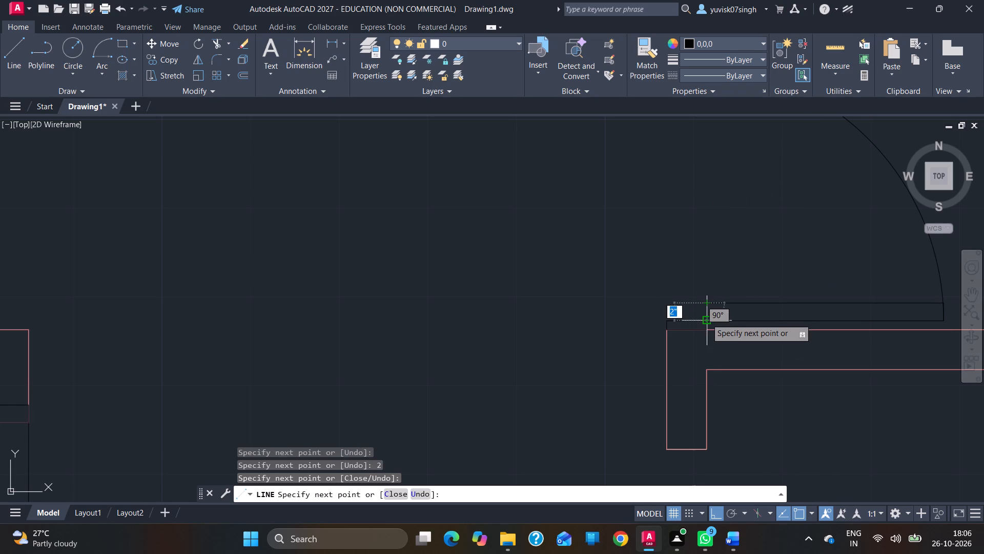
{"action": "left_click", "coordinate": [706, 319]}
{"action": "key", "text": "Escape"}
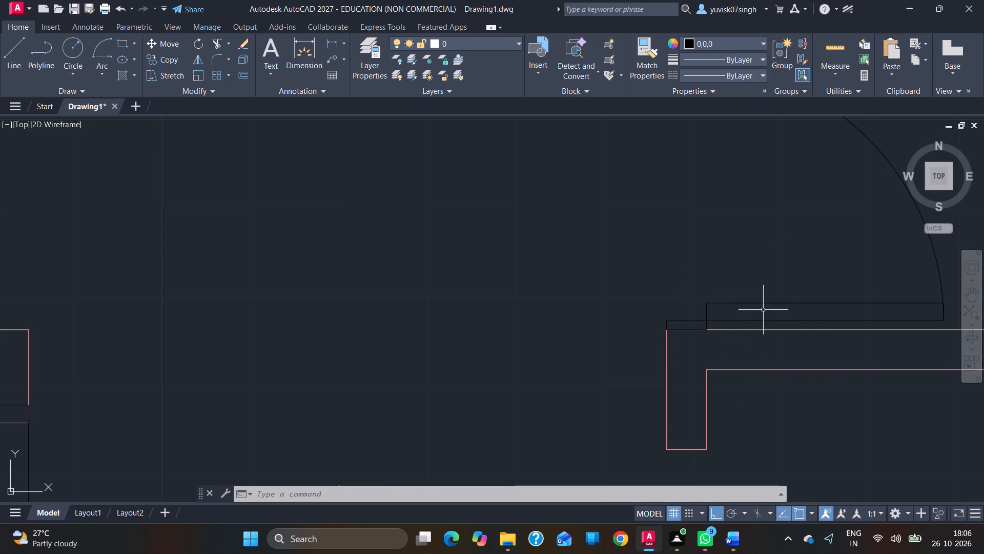
Draw a 2'-6" vertical line across the upper-right room's door opening, along the wall's outer face between the two wall ends.
{"action": "scroll", "coordinate": [747, 346], "scroll_direction": "down", "scroll_amount": 3, "text": "ctrl"}
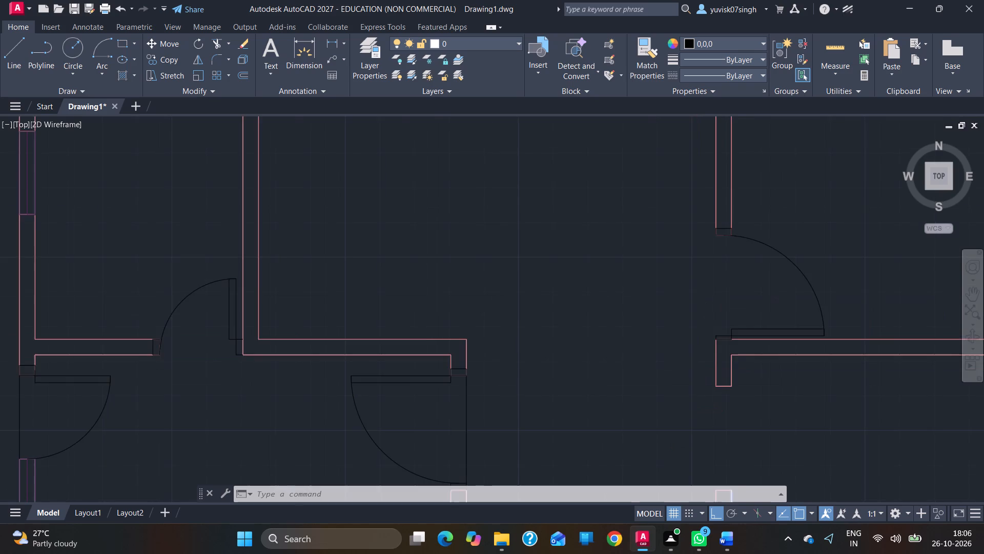
{"action": "left_click", "coordinate": [14, 71]}
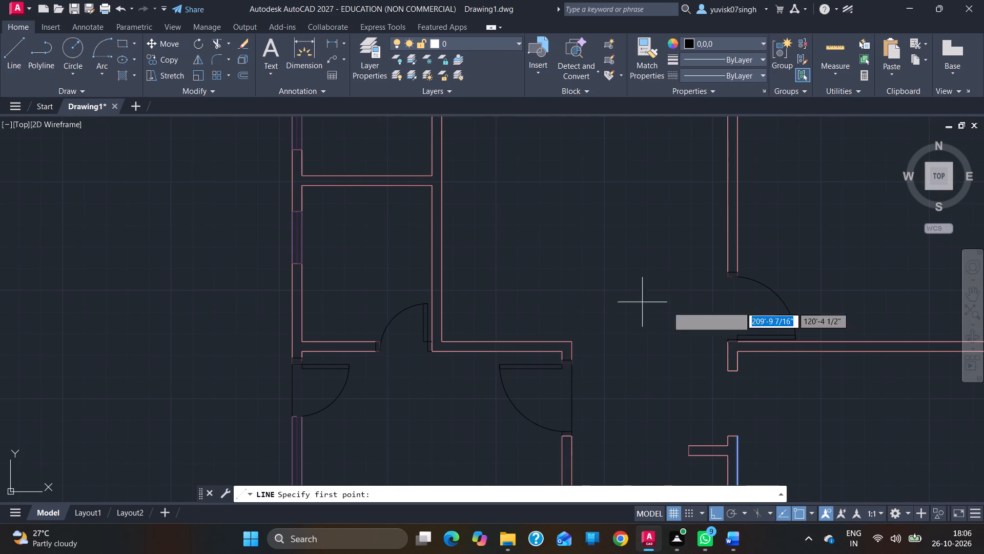
{"action": "left_click", "coordinate": [725, 276]}
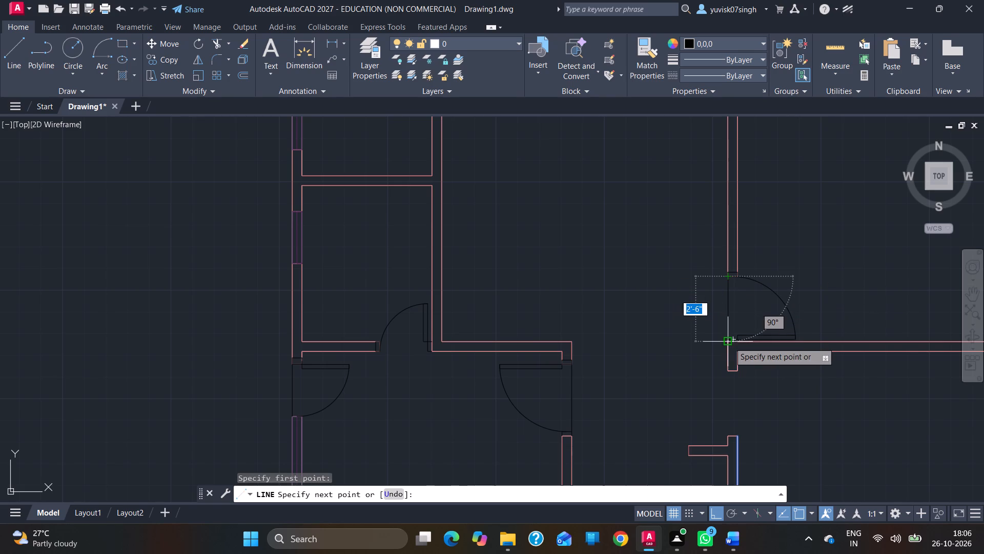
{"action": "left_click", "coordinate": [730, 342]}
{"action": "key", "text": "Escape"}
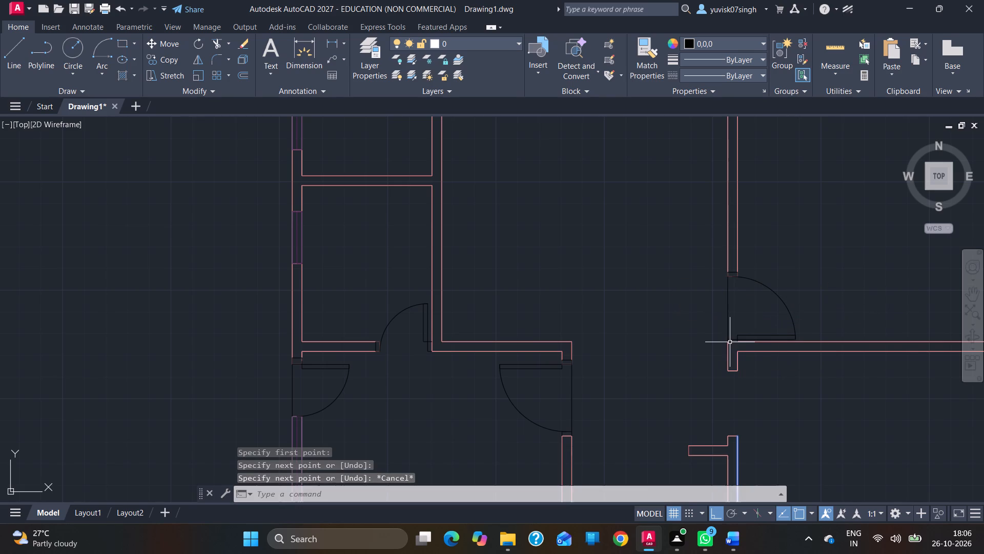
Draw a vertical line across the next door opening below, joining the outer-face corners of the wall stub and the lower wall.
{"action": "left_click", "coordinate": [4, 52]}
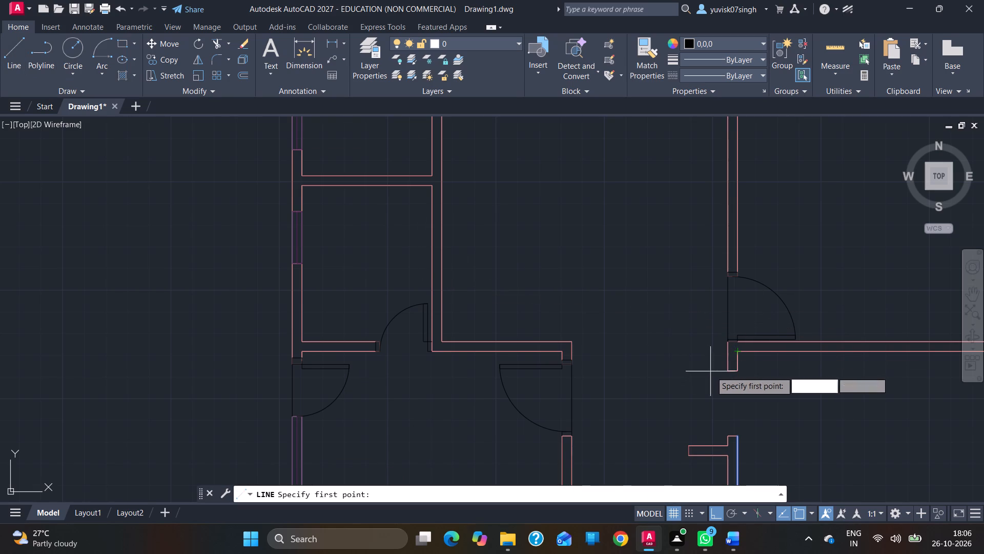
{"action": "left_click", "coordinate": [725, 371]}
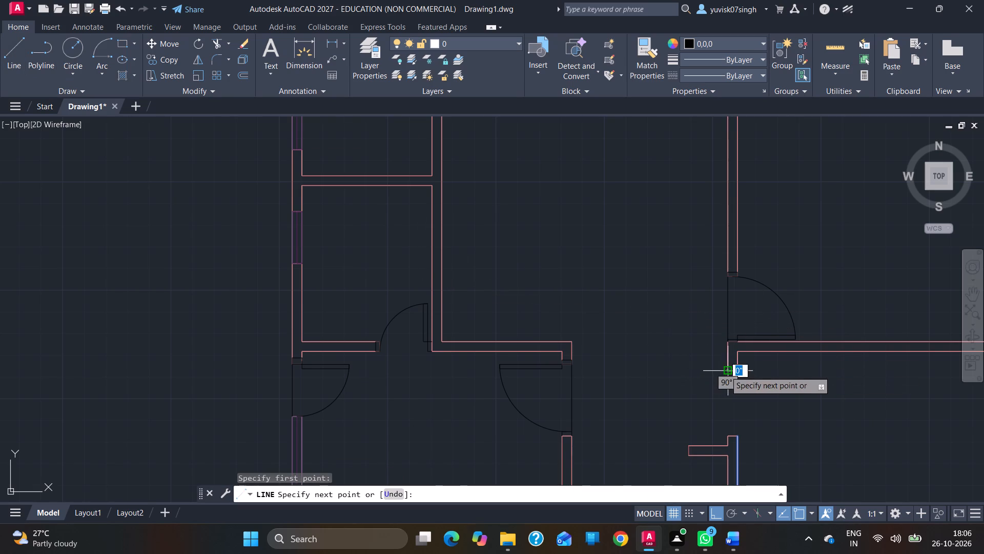
{"action": "left_click", "coordinate": [726, 434]}
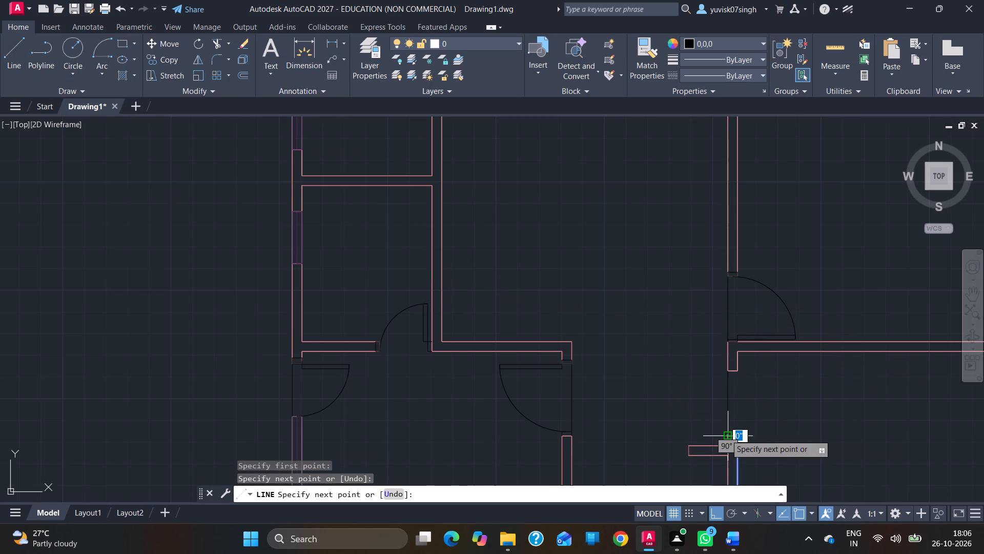
{"action": "key", "text": "Escape"}
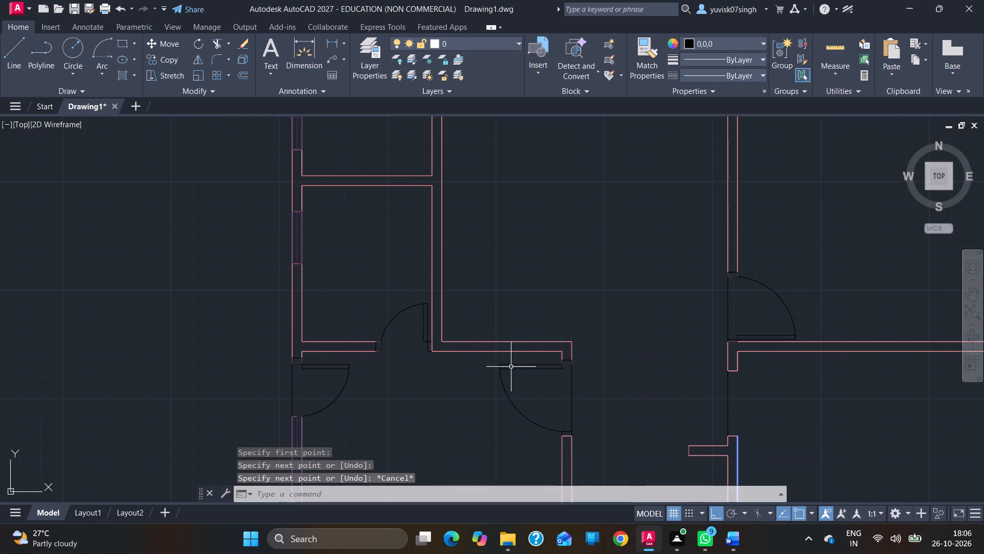
Draw a closed jamb outline 4.5" wide and 2" deep inside the wall stub's end, above the lower door opening.
{"action": "left_click", "coordinate": [19, 63]}
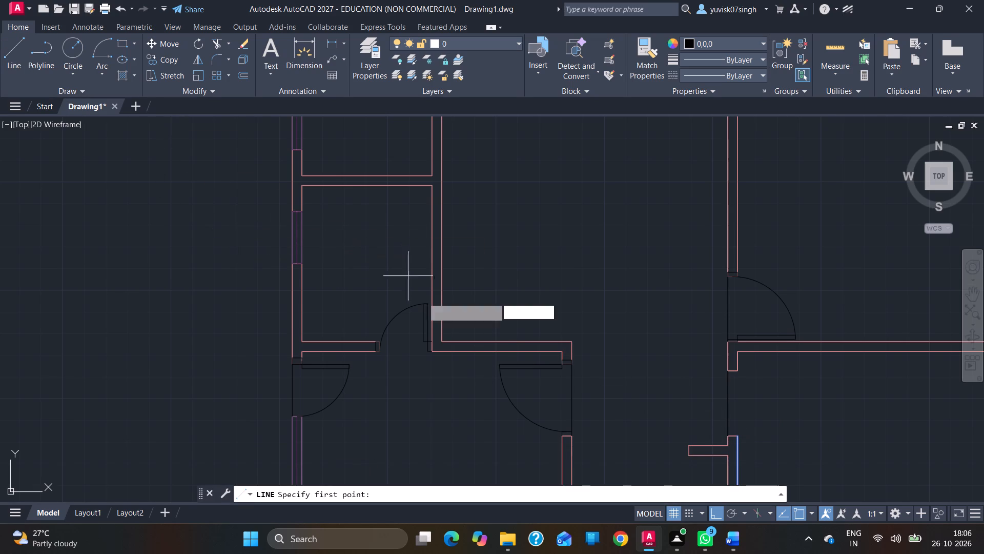
{"action": "left_click", "coordinate": [727, 369]}
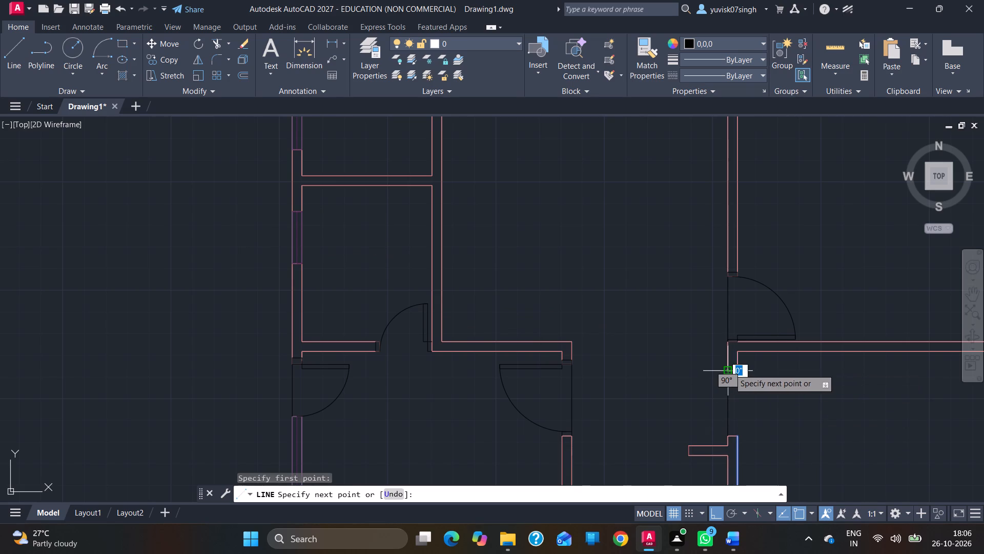
{"action": "left_click", "coordinate": [739, 369]}
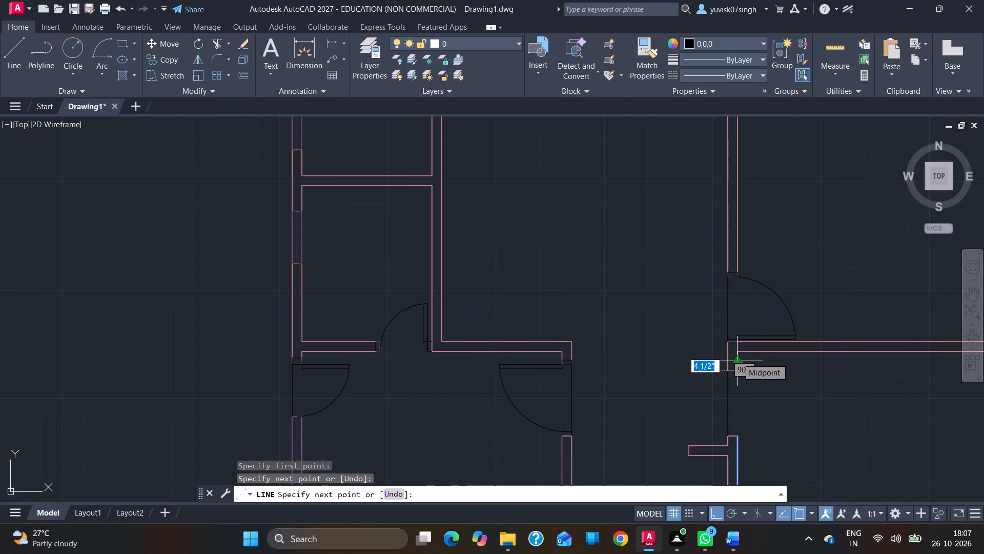
{"action": "key", "text": "2"}
{"action": "key", "text": "Return"}
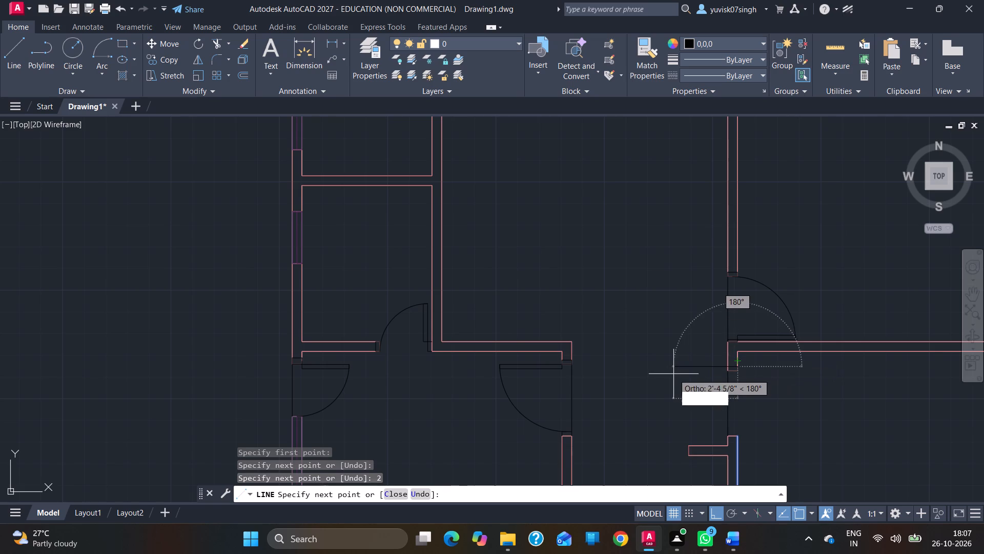
{"action": "left_click", "coordinate": [726, 367]}
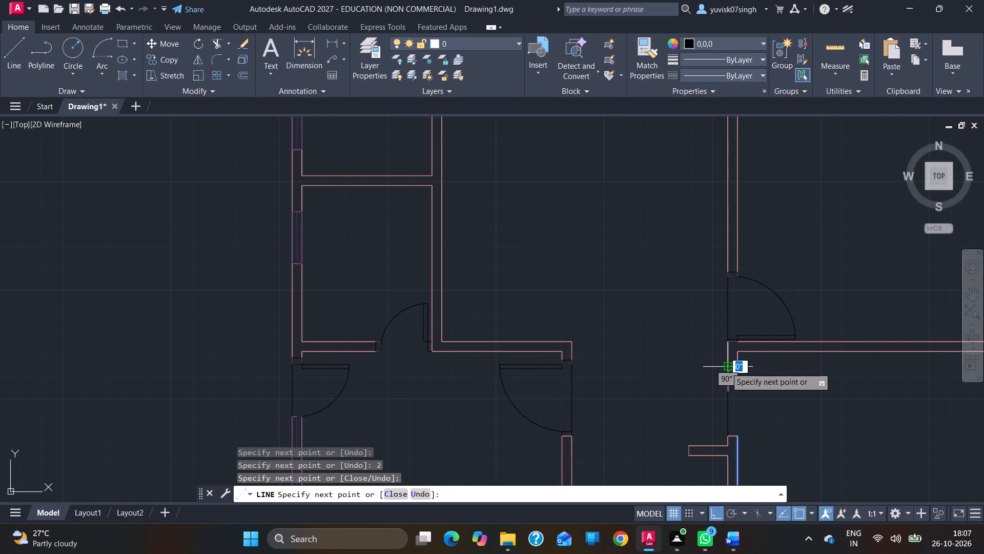
{"action": "left_click", "coordinate": [726, 374]}
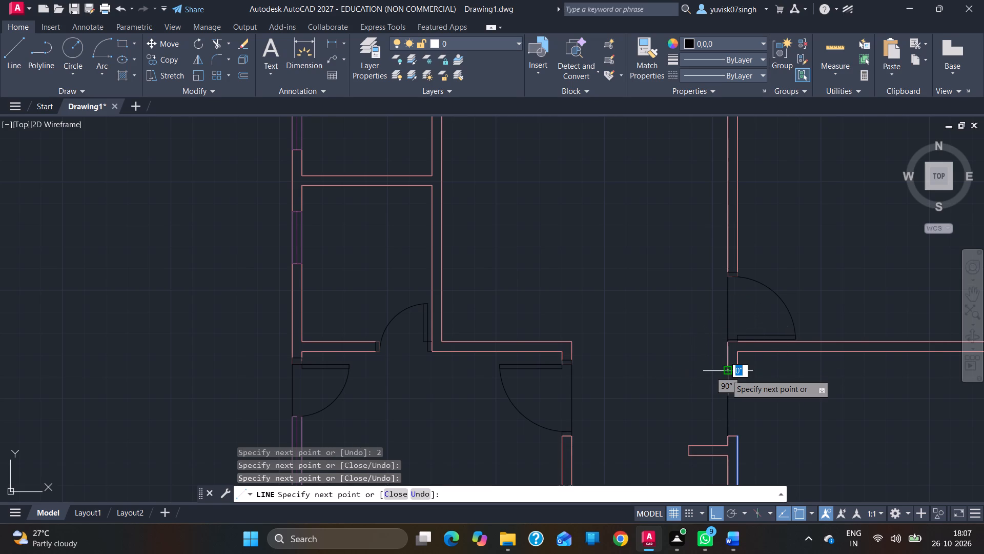
{"action": "left_click", "coordinate": [740, 374]}
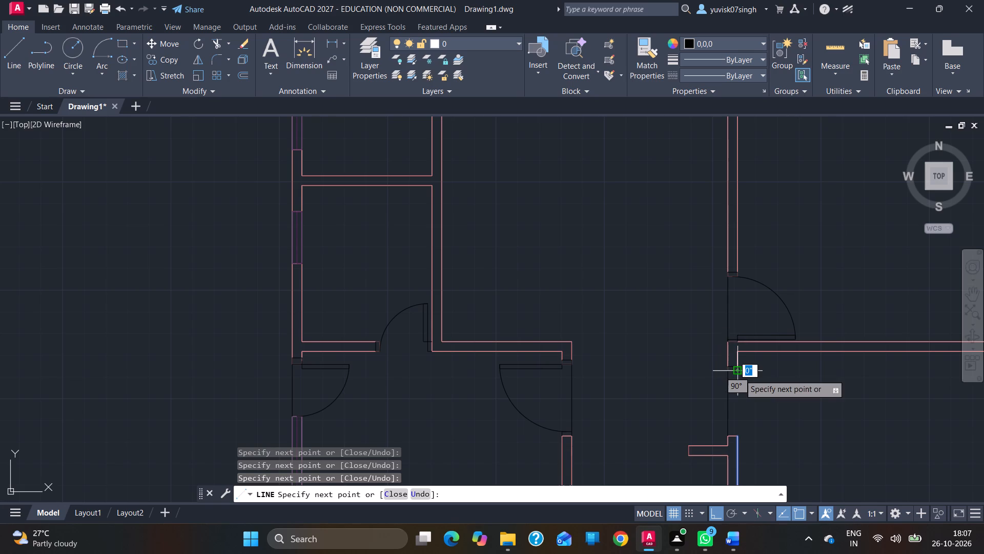
{"action": "key", "text": "Escape"}
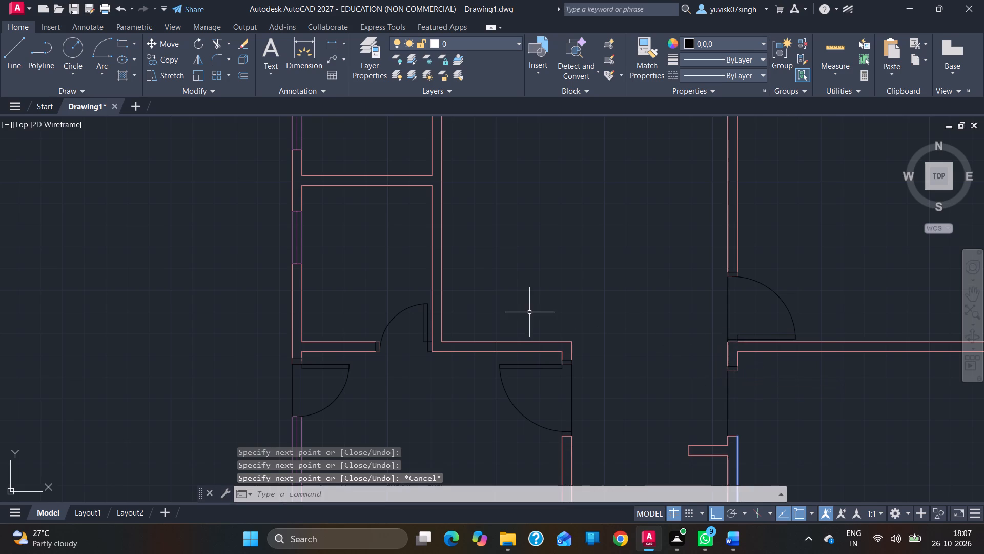
Draw a closed jamb outline 4.5" wide and about 2 1/4" deep inside the lower wall's top end, below the lower door opening.
{"action": "left_click", "coordinate": [16, 73]}
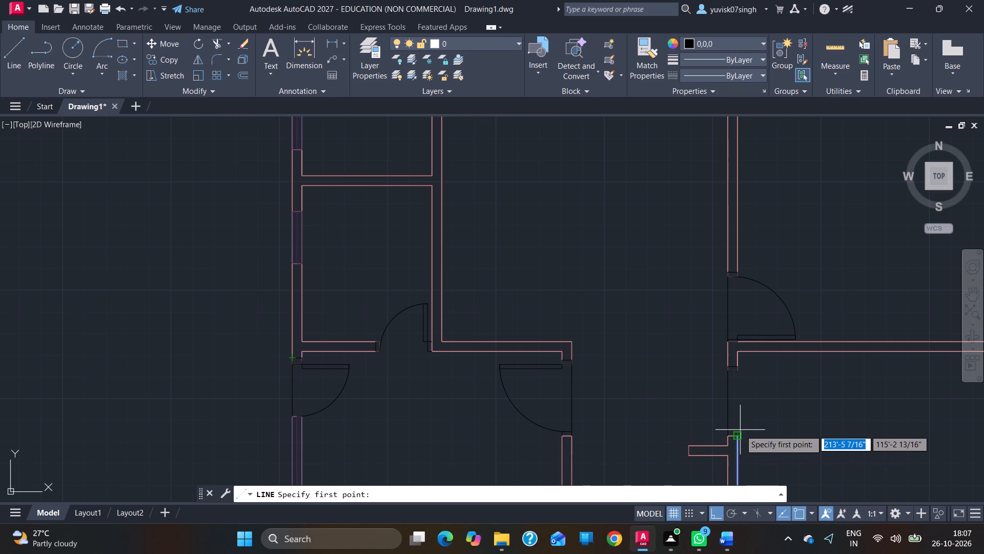
{"action": "left_click", "coordinate": [725, 434]}
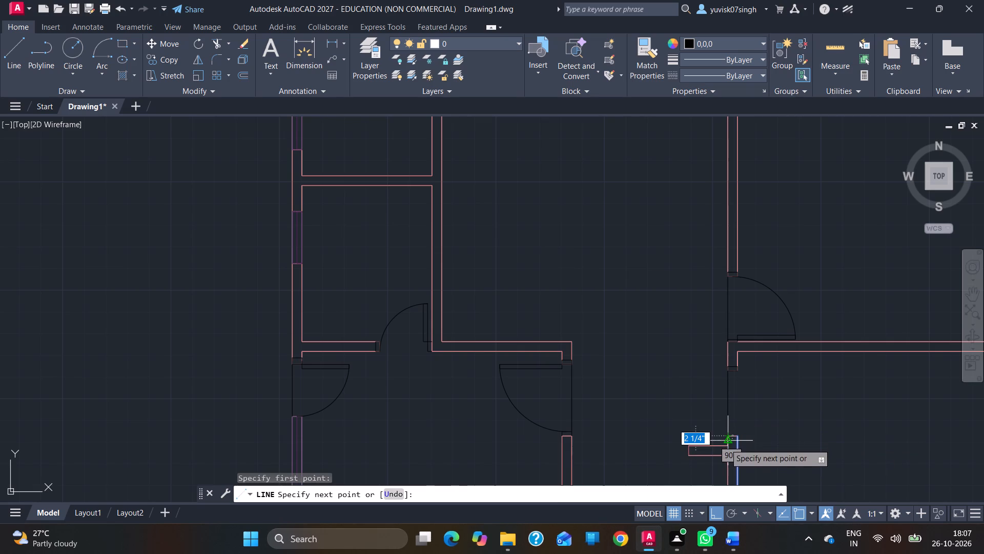
{"action": "left_click", "coordinate": [725, 444]}
{"action": "left_click", "coordinate": [736, 441]}
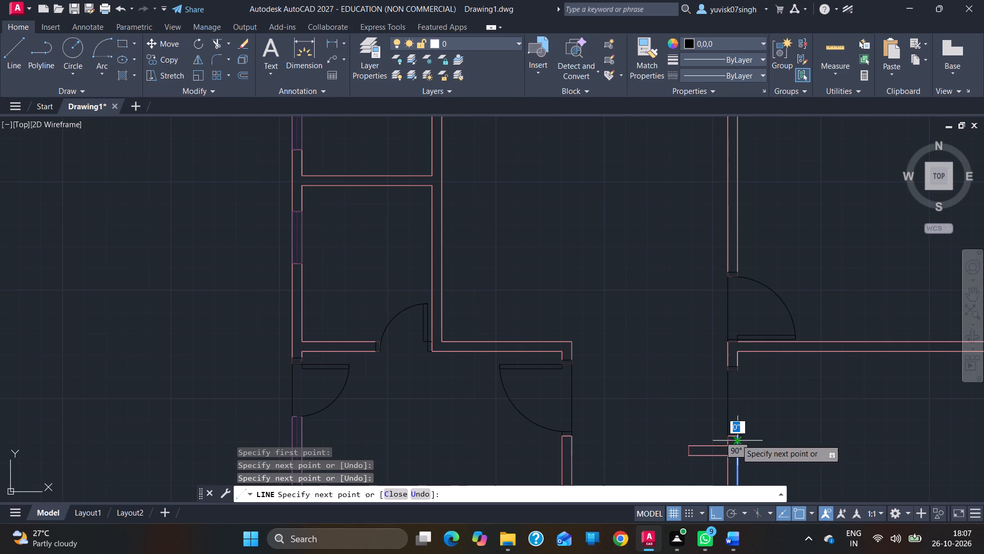
{"action": "left_click", "coordinate": [736, 436]}
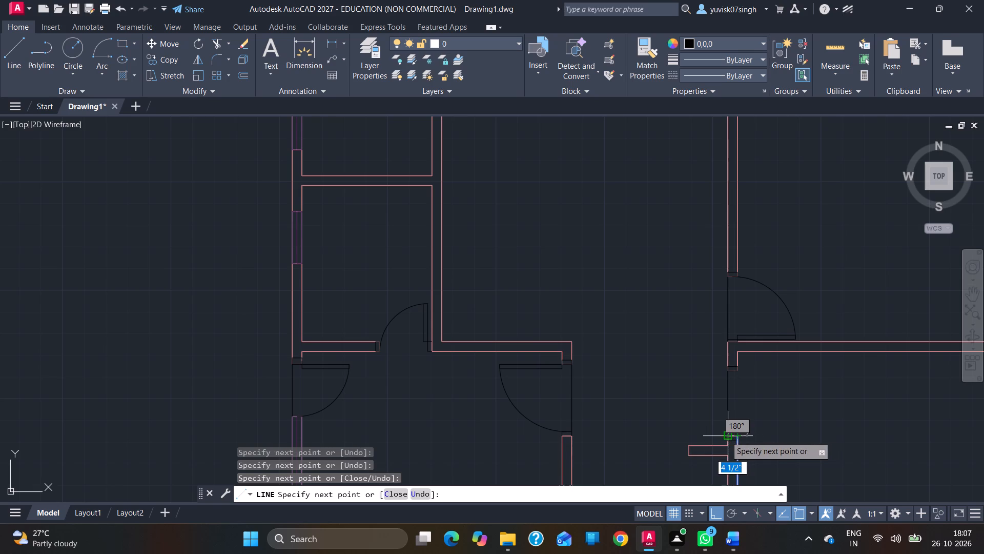
{"action": "left_click", "coordinate": [726, 437]}
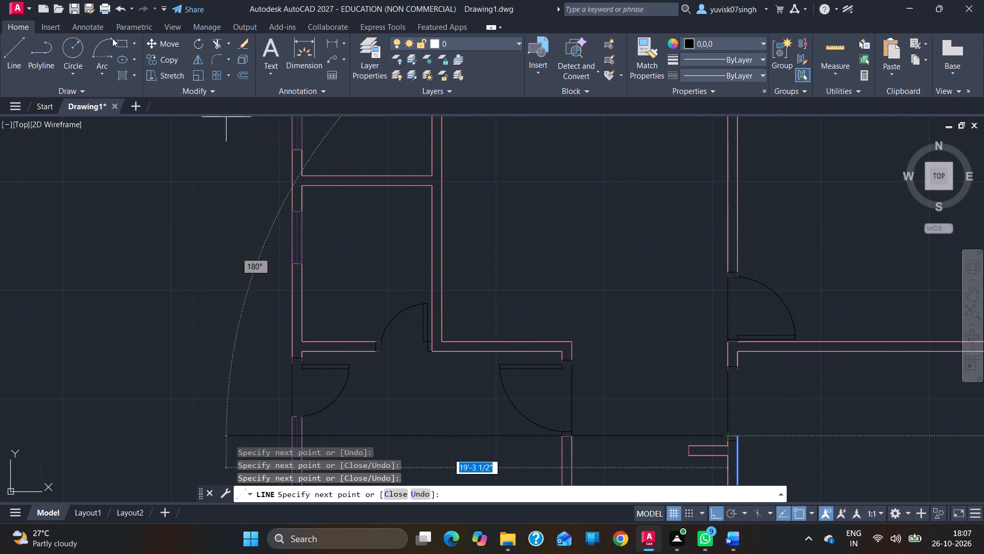
Draw the lower door's quarter-circle swing arc from the lower jamb's midpoint, centred on the upper jamb's midpoint and ending inside the right-hand room.
{"action": "left_click", "coordinate": [111, 38]}
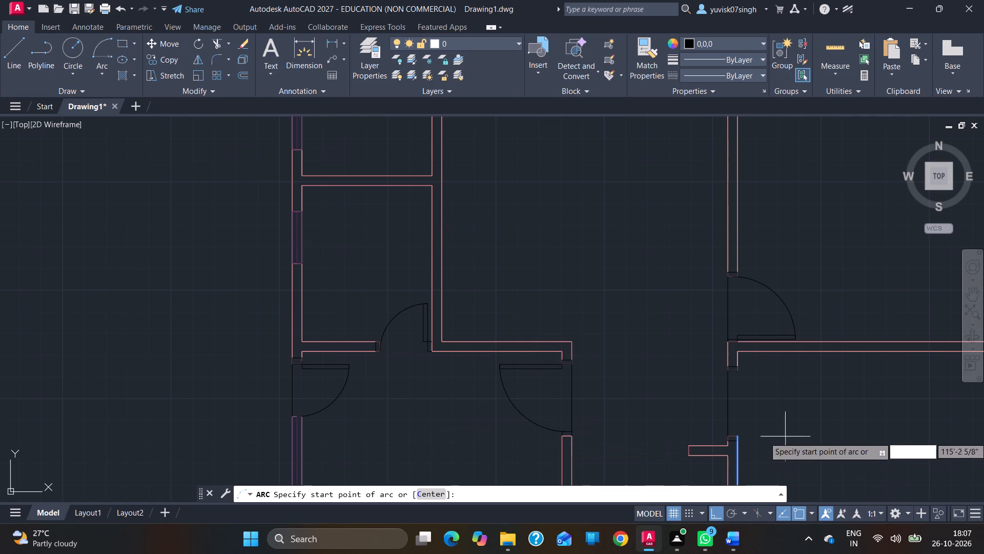
{"action": "left_click", "coordinate": [731, 433]}
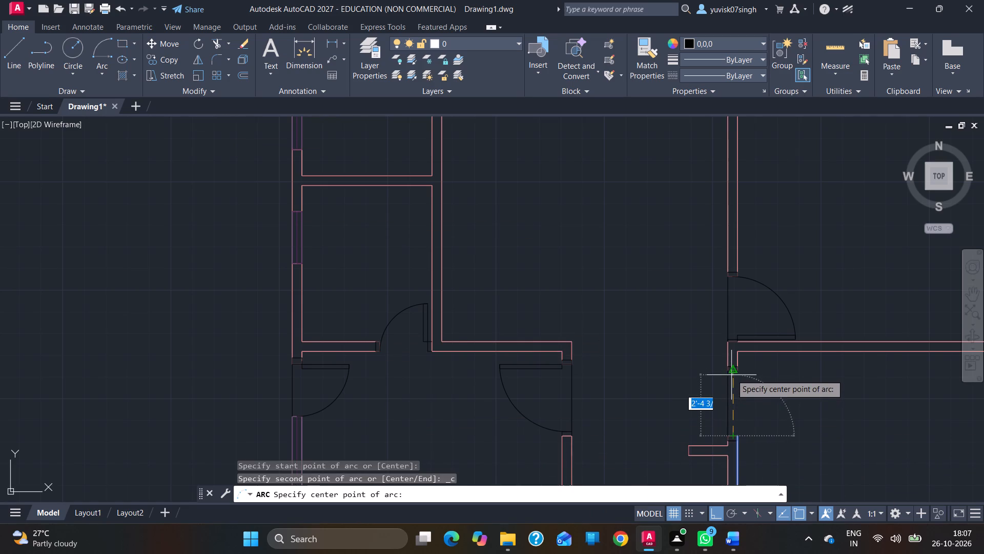
{"action": "left_click", "coordinate": [731, 373]}
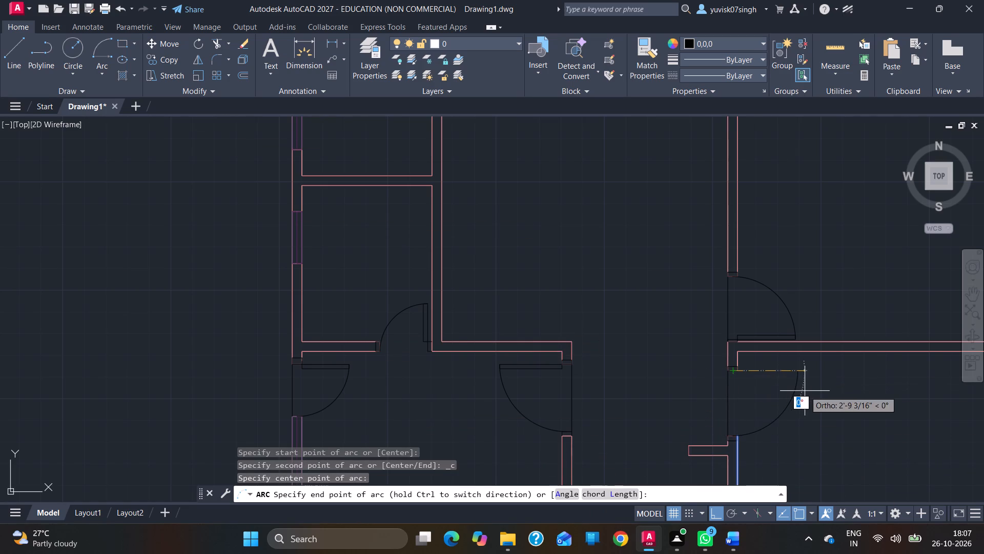
{"action": "left_click", "coordinate": [805, 391]}
Draw the door leaf from the upper jamb's inner corner to the swing arc's end, 2'-3 3/4" long and 2" thick.
{"action": "left_click", "coordinate": [8, 50]}
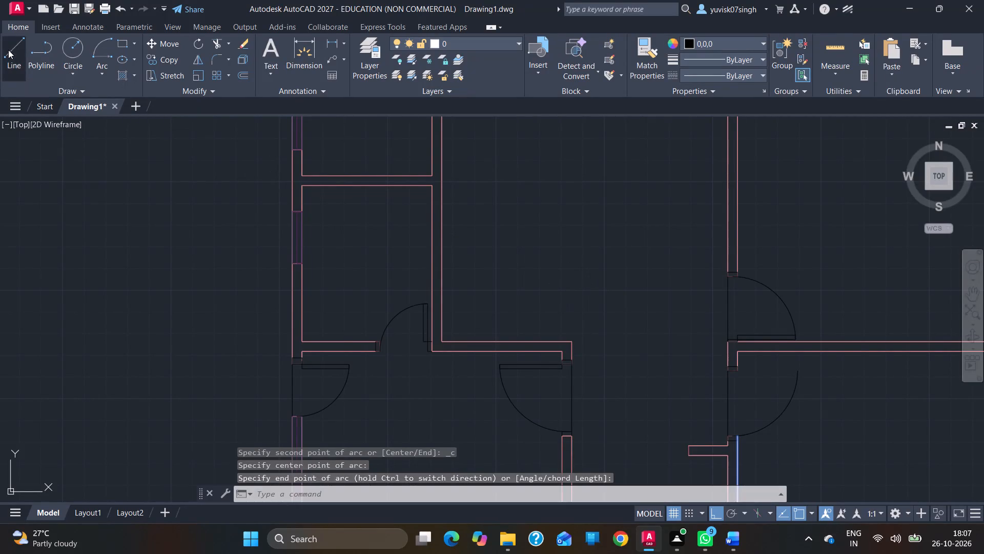
{"action": "left_click", "coordinate": [737, 373]}
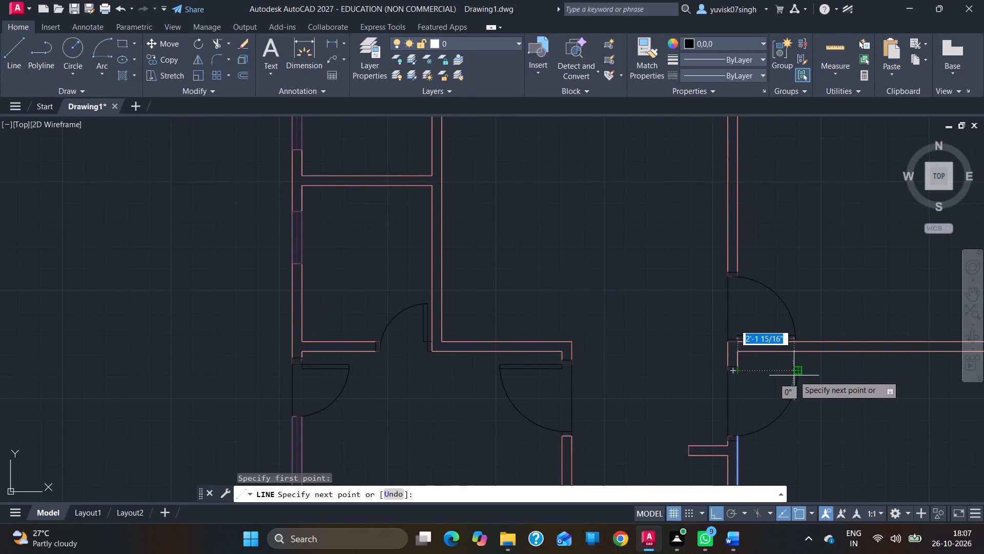
{"action": "left_click", "coordinate": [799, 373]}
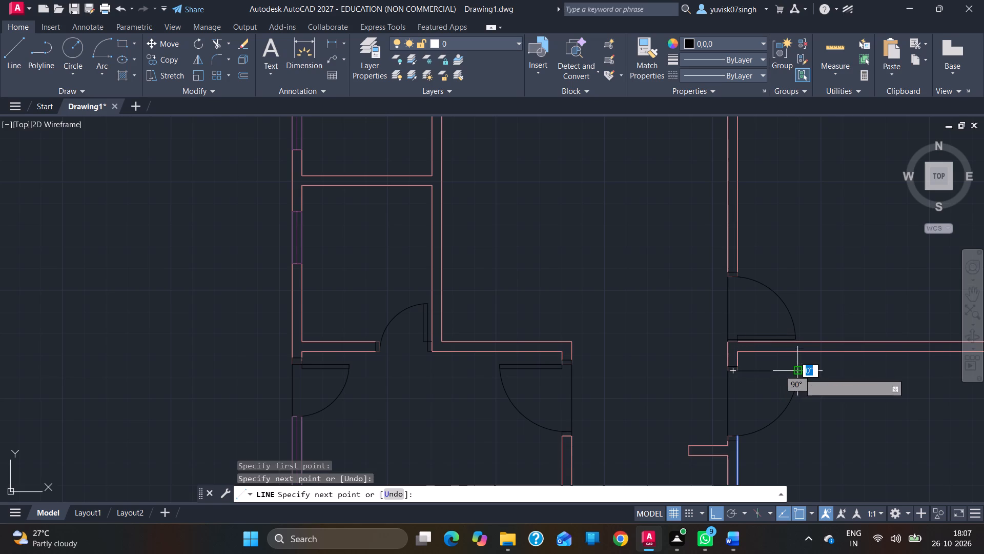
{"action": "key", "text": "2"}
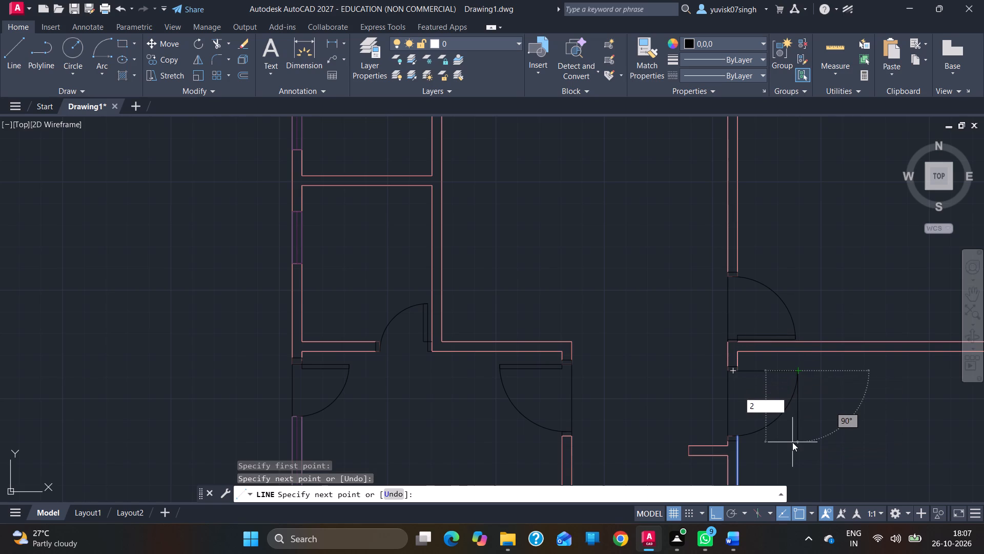
{"action": "key", "text": "Return"}
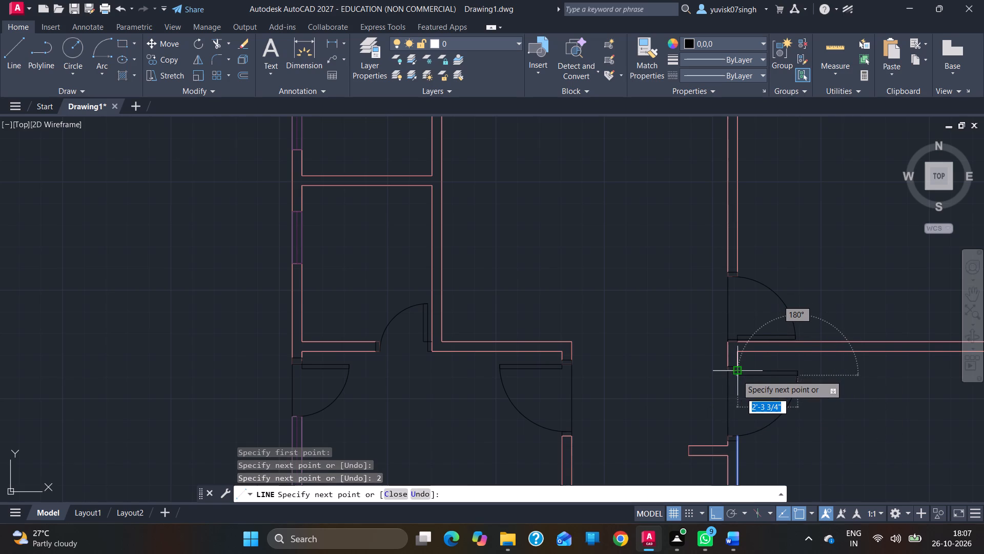
{"action": "left_click", "coordinate": [737, 377]}
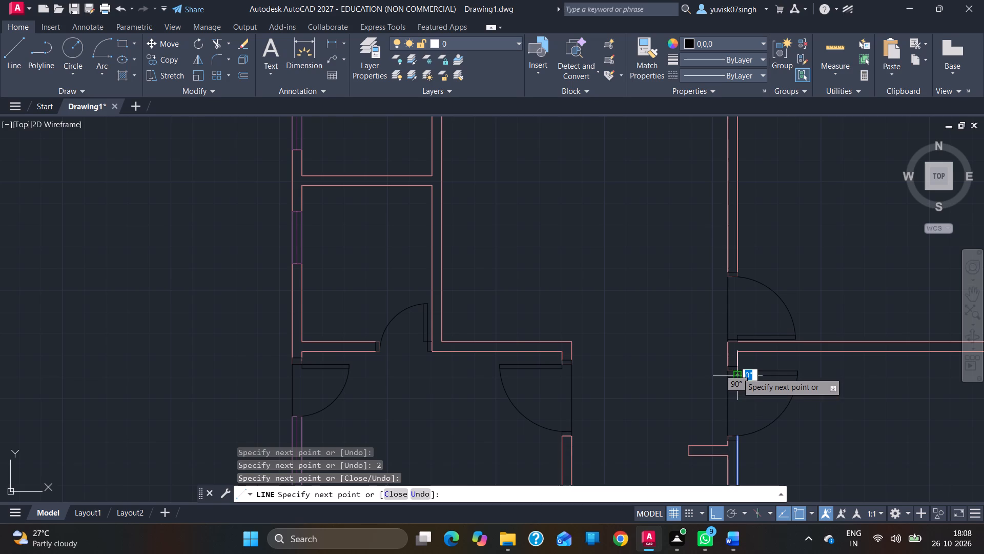
{"action": "left_click", "coordinate": [737, 367]}
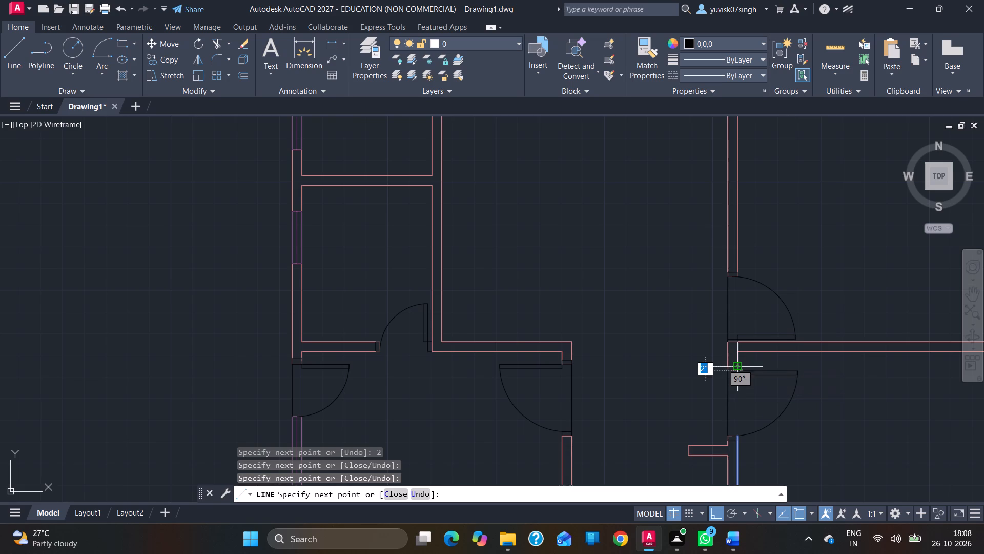
{"action": "key", "text": "Escape"}
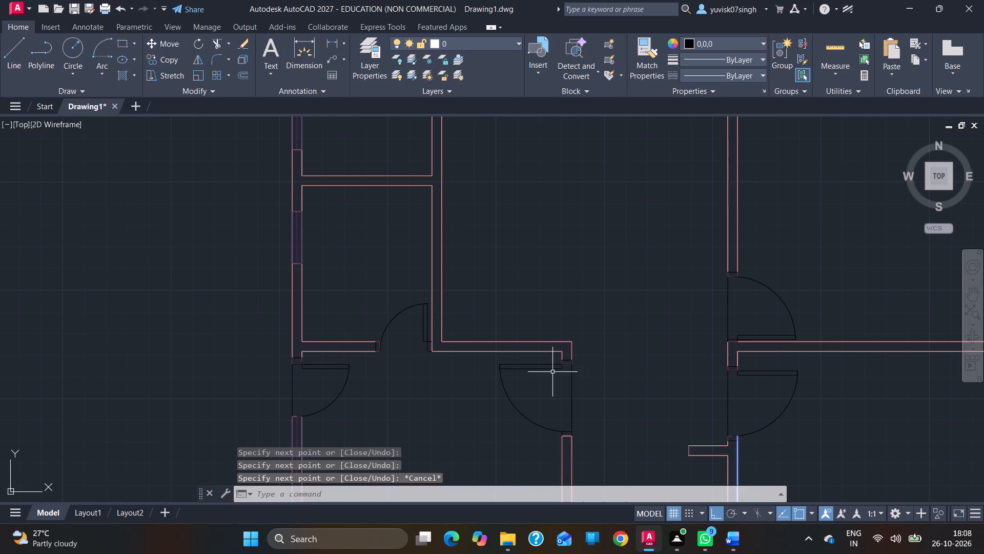
Trim away the bottom outer wall's lines between the partition wall and the window in the lower-right room to form a door opening.
{"action": "scroll", "coordinate": [552, 372], "scroll_direction": "up", "scroll_amount": 8, "text": "ctrl"}
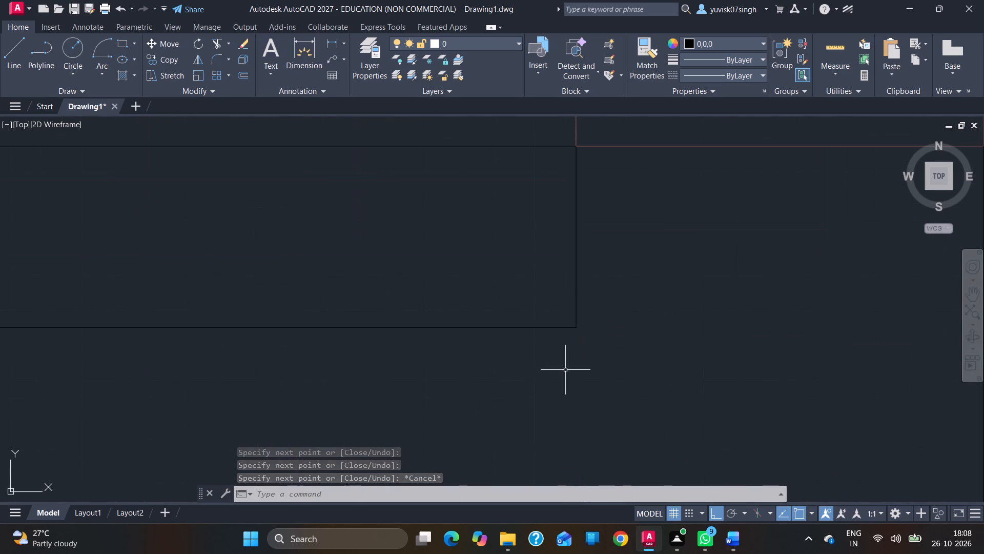
{"action": "scroll", "coordinate": [565, 370], "scroll_direction": "down", "scroll_amount": 3, "text": "ctrl"}
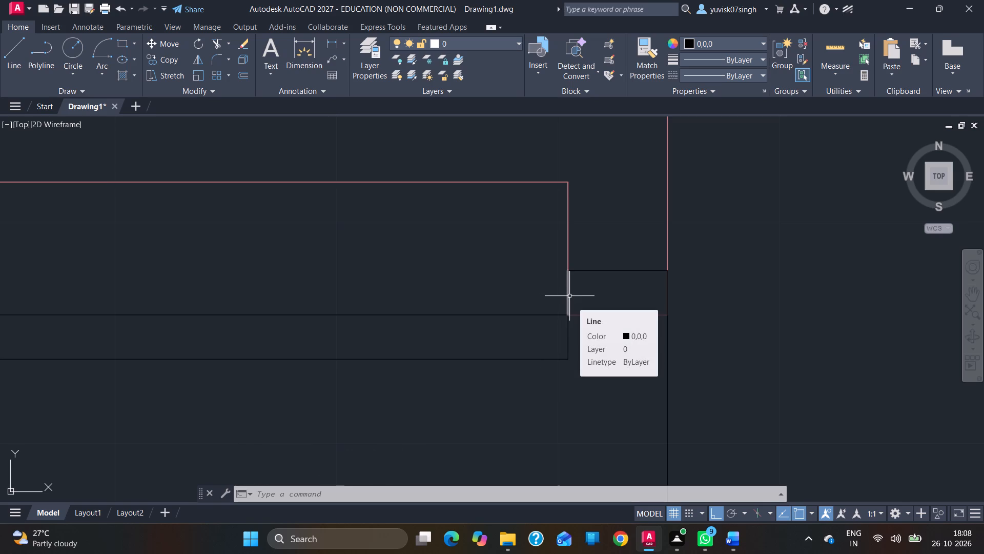
{"action": "scroll", "coordinate": [591, 347], "scroll_direction": "down", "scroll_amount": 4, "text": "ctrl"}
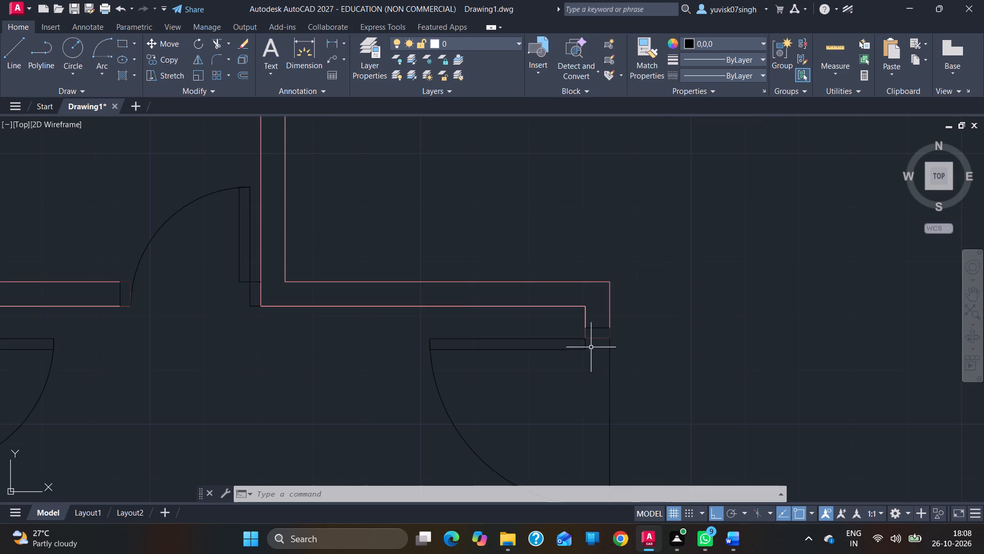
{"action": "scroll", "coordinate": [591, 347], "scroll_direction": "down", "scroll_amount": 4, "text": "ctrl"}
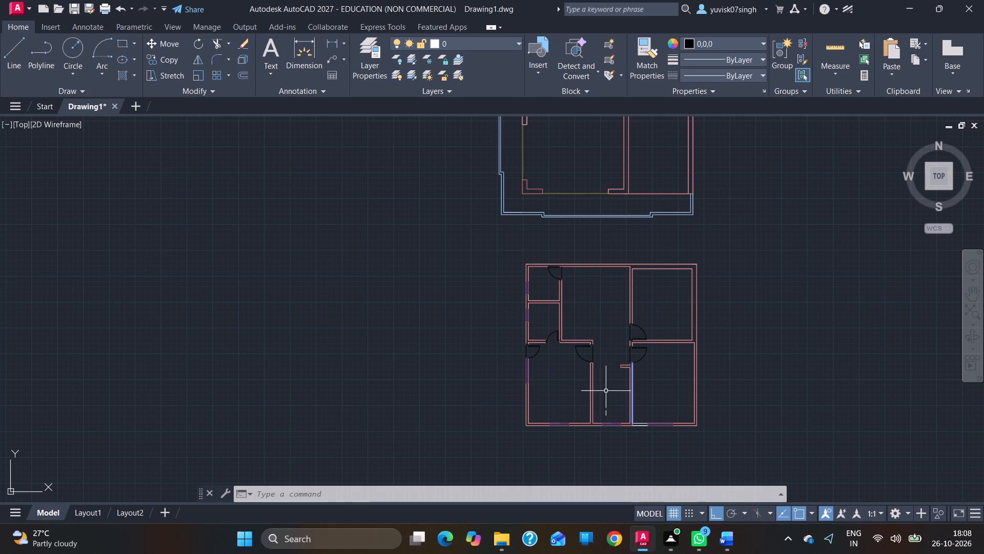
{"action": "scroll", "coordinate": [661, 412], "scroll_direction": "up", "scroll_amount": 3, "text": "ctrl"}
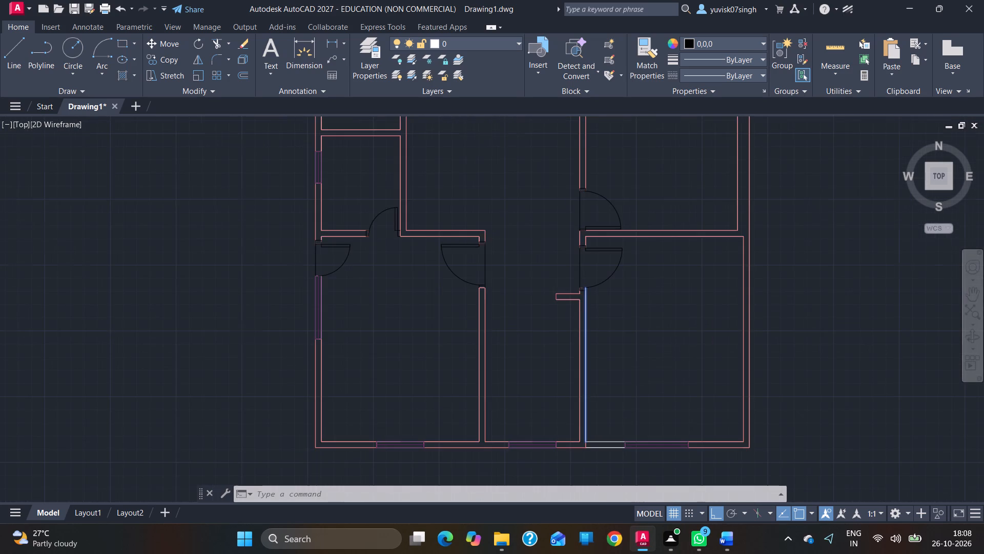
{"action": "left_click", "coordinate": [969, 294]}
{"action": "left_click_drag", "start_coordinate": [672, 436], "coordinate": [672, 359]}
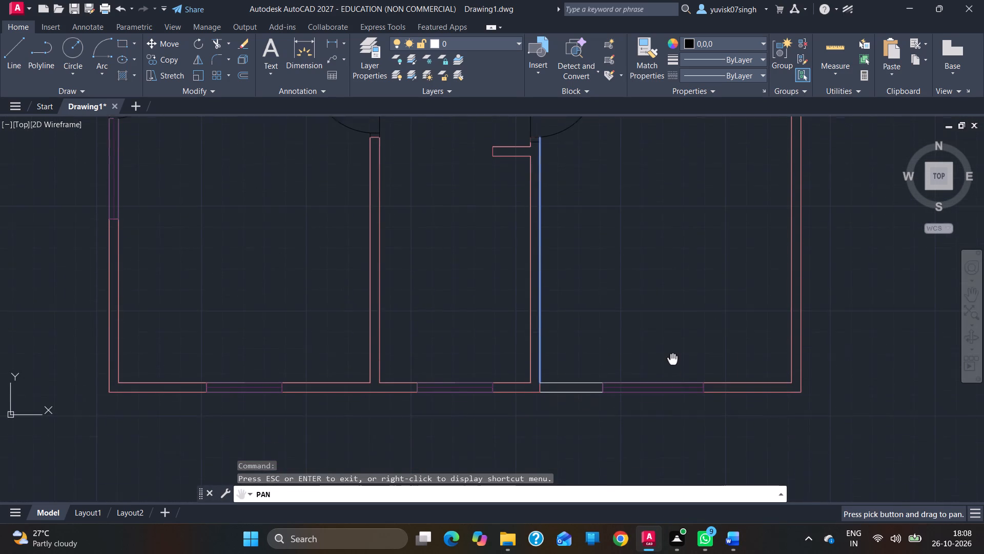
{"action": "left_click_drag", "start_coordinate": [672, 359], "coordinate": [672, 352]}
{"action": "scroll", "coordinate": [624, 388], "scroll_direction": "up", "scroll_amount": 3, "text": "ctrl"}
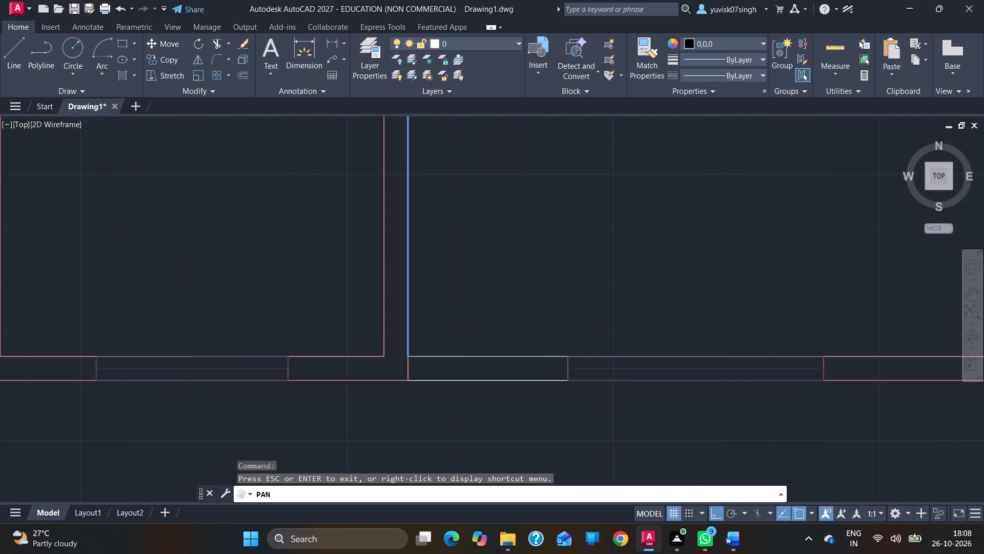
{"action": "key", "text": "Escape"}
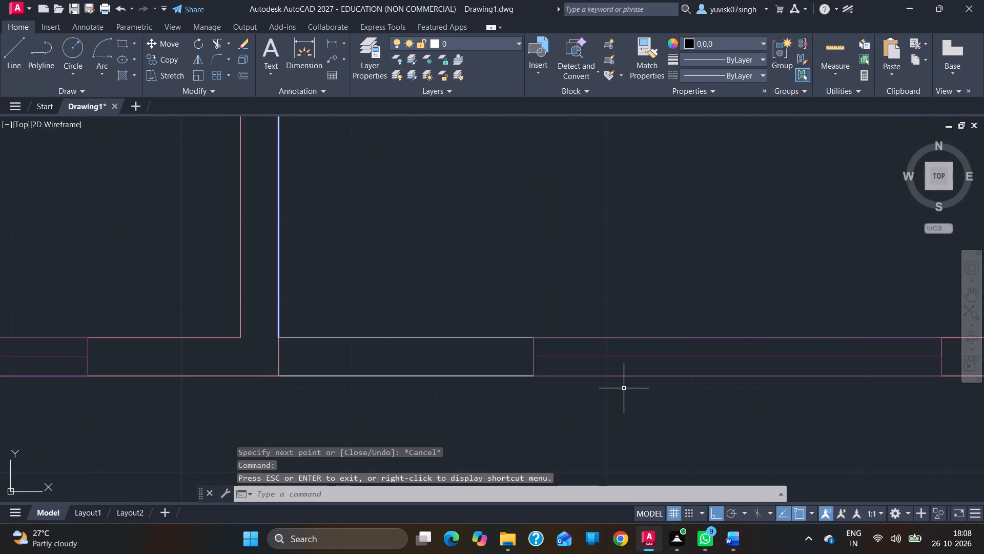
{"action": "type", "text": "TR"}
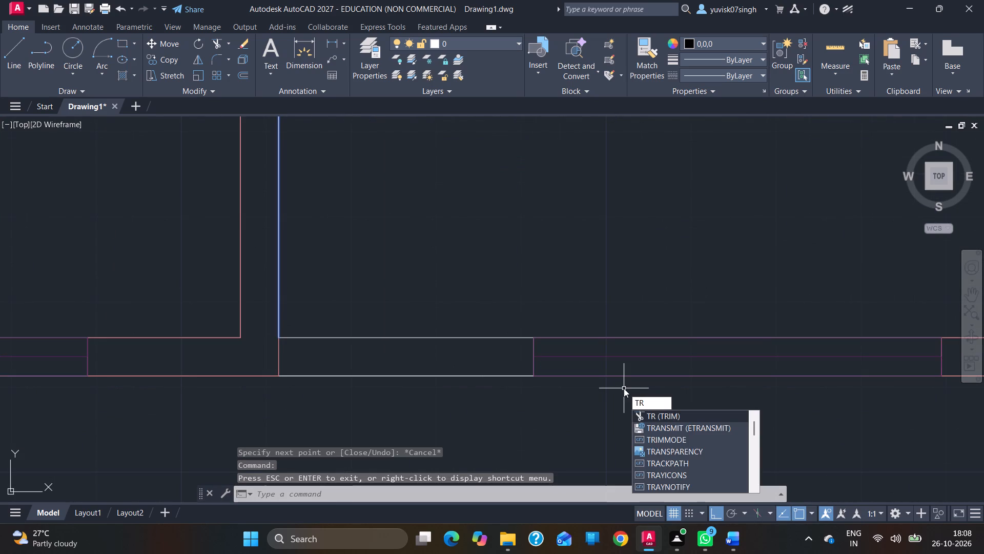
{"action": "key", "text": "Return"}
{"action": "left_click_drag", "start_coordinate": [452, 302], "coordinate": [449, 334]}
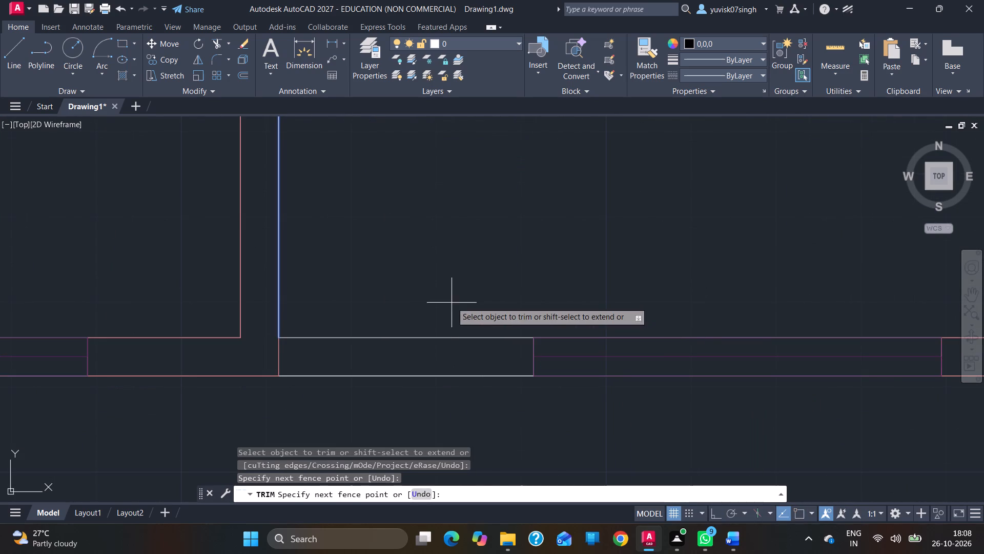
{"action": "left_click_drag", "start_coordinate": [449, 334], "coordinate": [441, 421]}
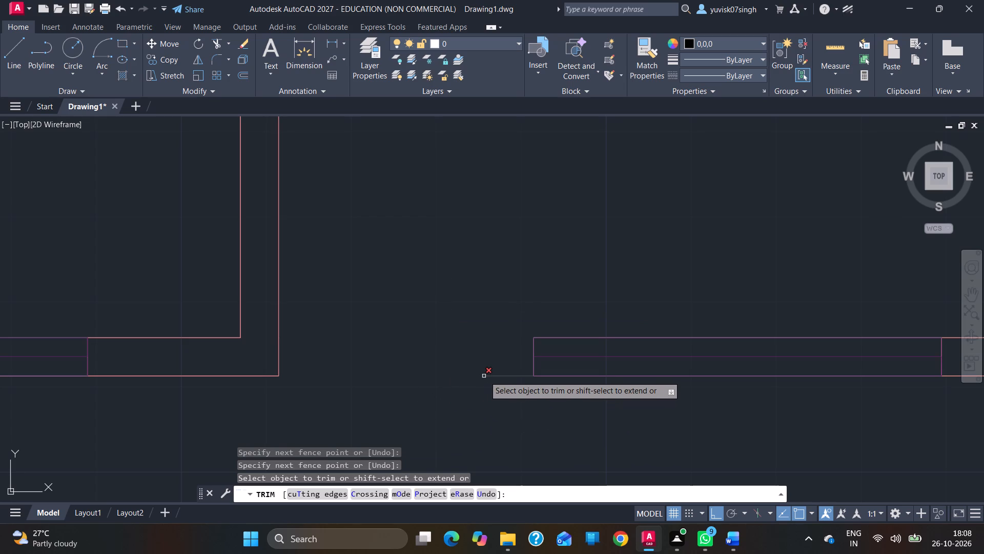
{"action": "left_click", "coordinate": [484, 376]}
Draw a closed jamb outline 2" wide and 4.5" deep within the new bottom-wall opening, against the partition wall's corner.
{"action": "left_click", "coordinate": [14, 56]}
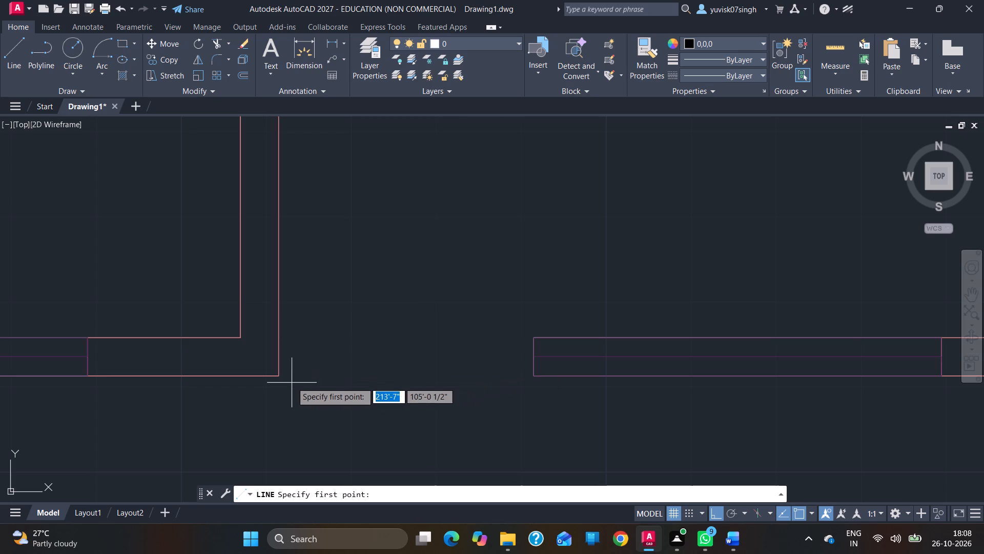
{"action": "left_click", "coordinate": [279, 378]}
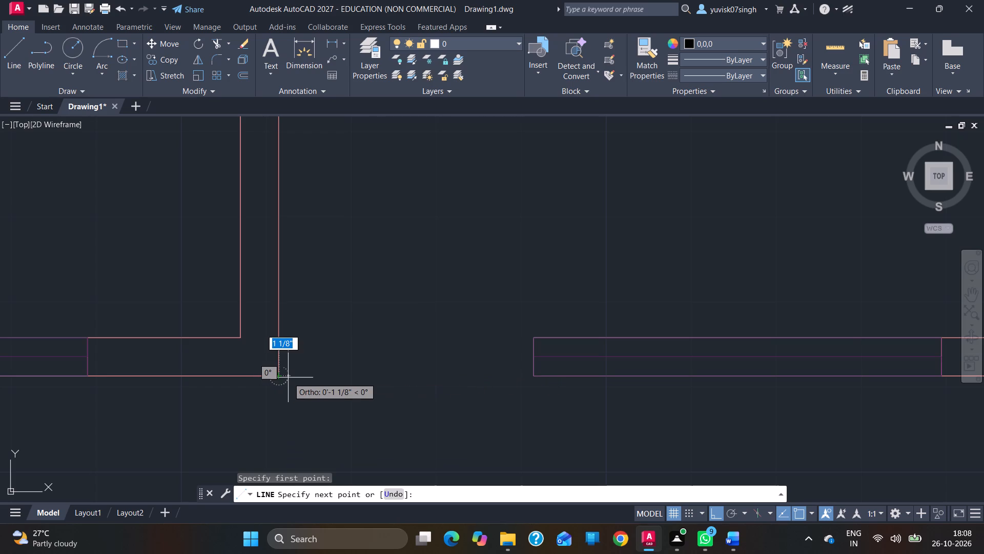
{"action": "key", "text": "2"}
{"action": "key", "text": "Return"}
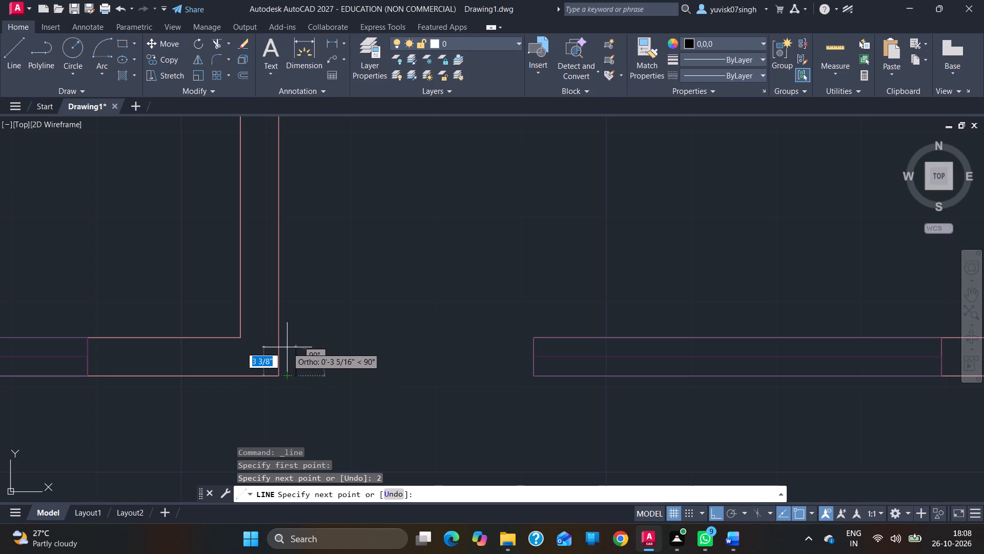
{"action": "type", "text": "4.5"}
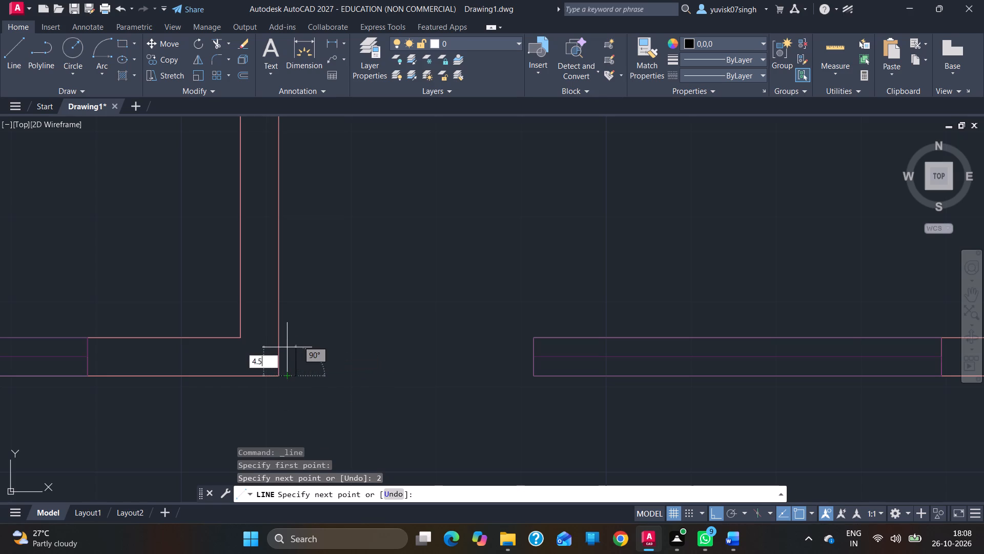
{"action": "key", "text": "Return"}
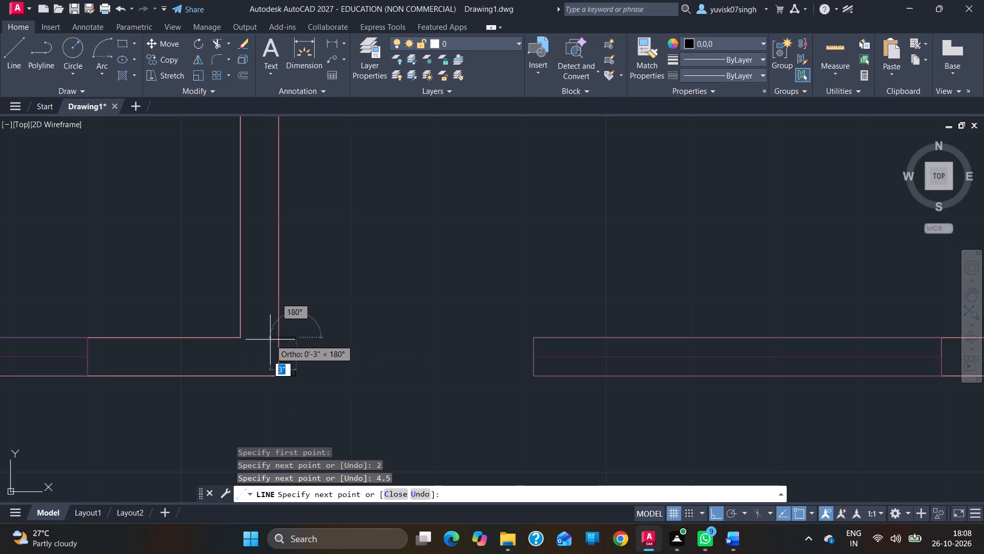
{"action": "left_click", "coordinate": [278, 339]}
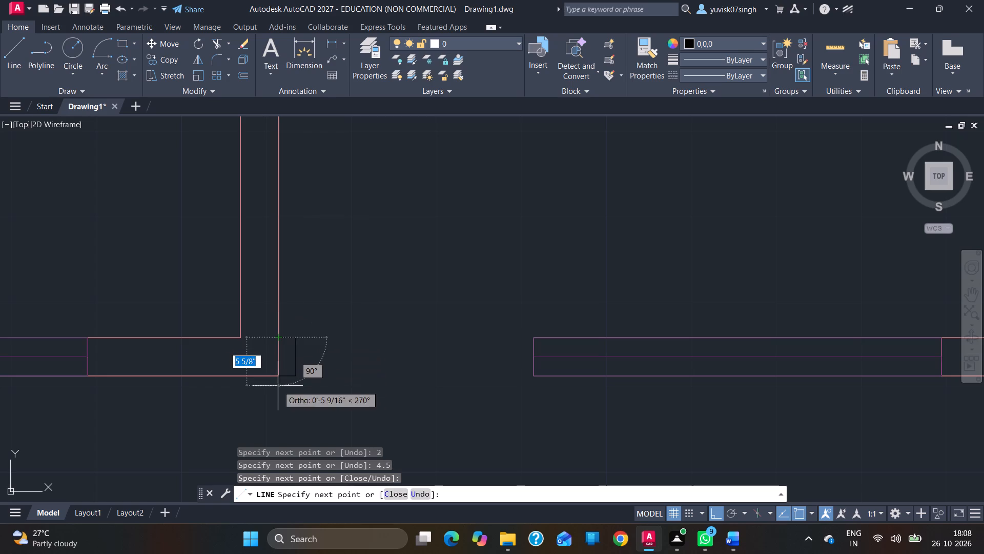
{"action": "left_click", "coordinate": [277, 378]}
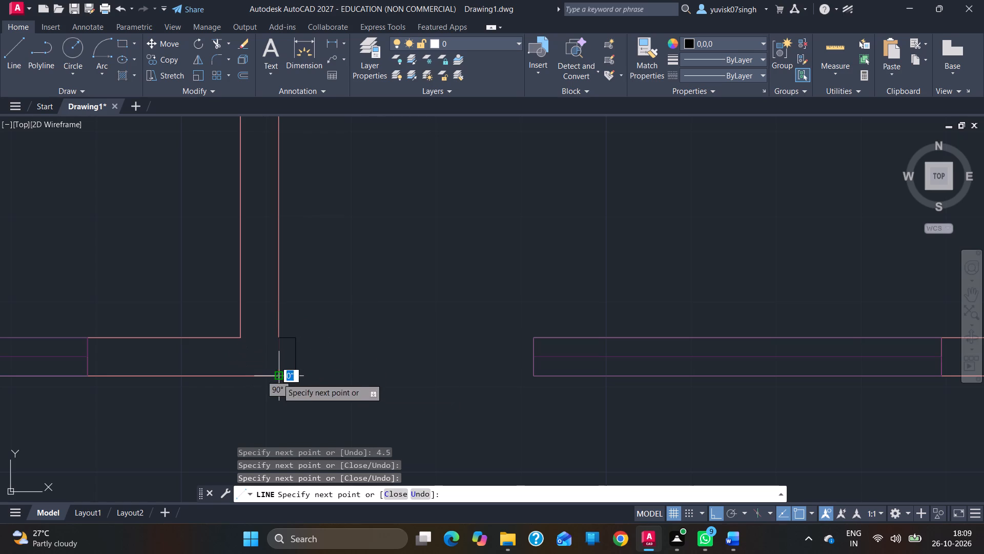
{"action": "key", "text": "Escape"}
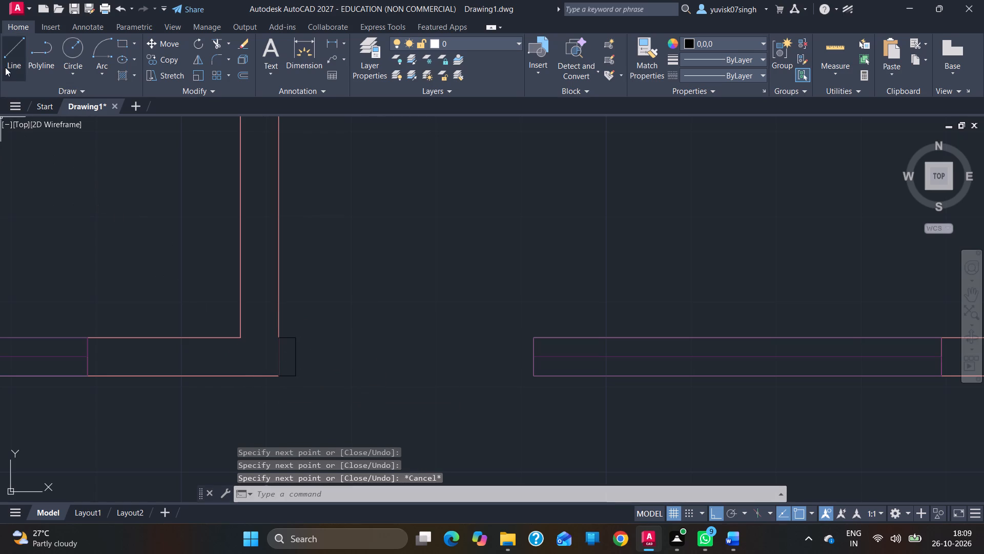
Draw a jamb outline 1" wide and 4.5" deep at the window end of the bottom-wall door opening.
{"action": "left_click", "coordinate": [5, 67]}
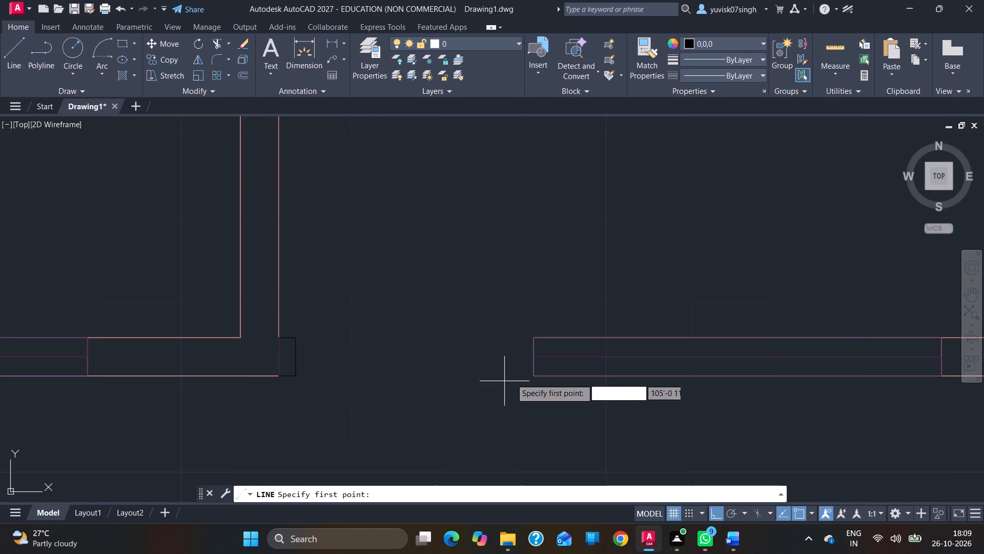
{"action": "left_click", "coordinate": [532, 376]}
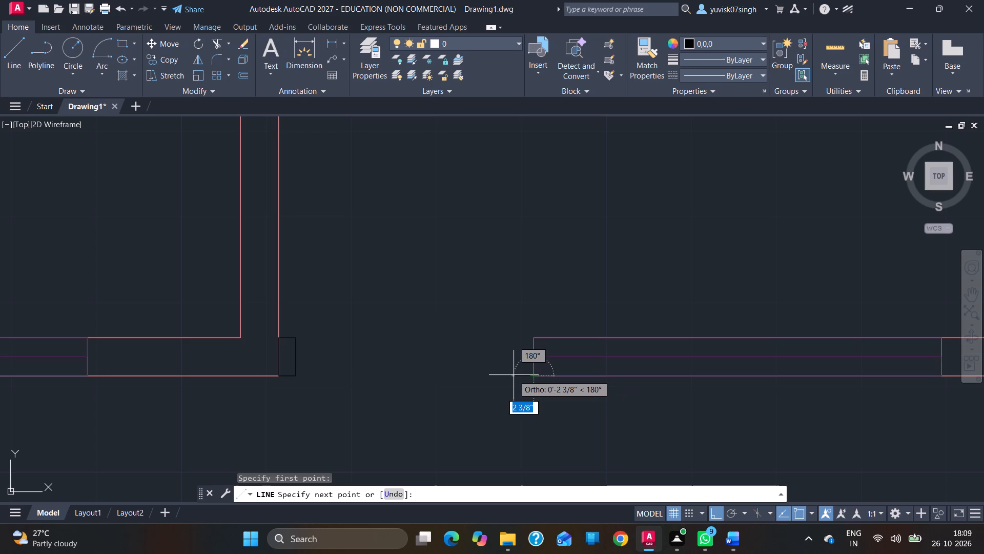
{"action": "key", "text": "1"}
{"action": "key", "text": "Return"}
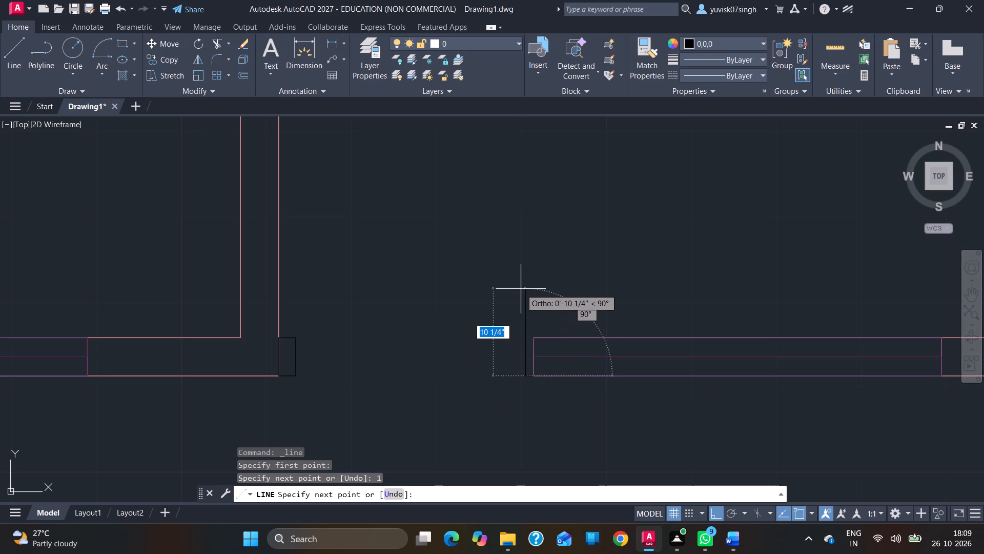
{"action": "type", "text": "4.5"}
{"action": "key", "text": "Return"}
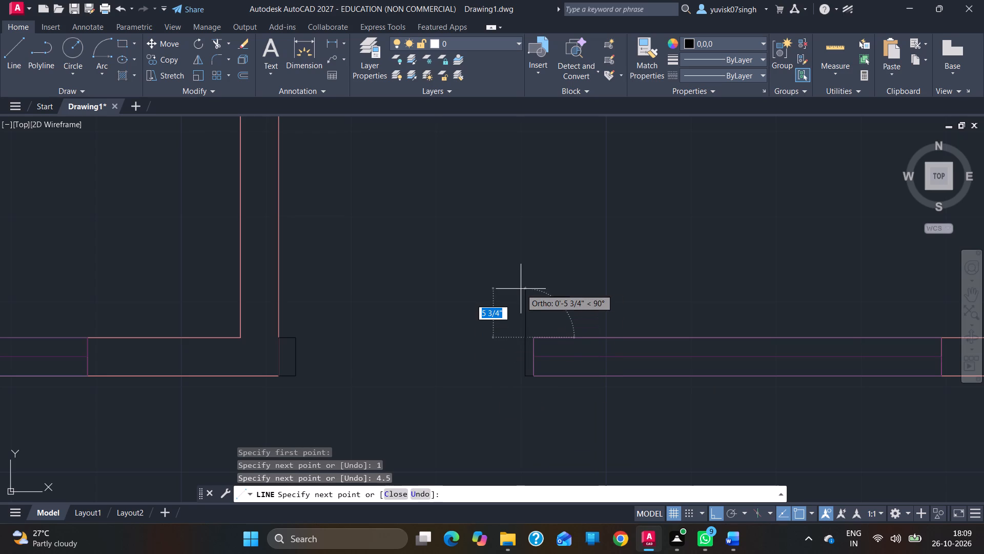
{"action": "left_click", "coordinate": [534, 335]}
{"action": "key", "text": "Escape"}
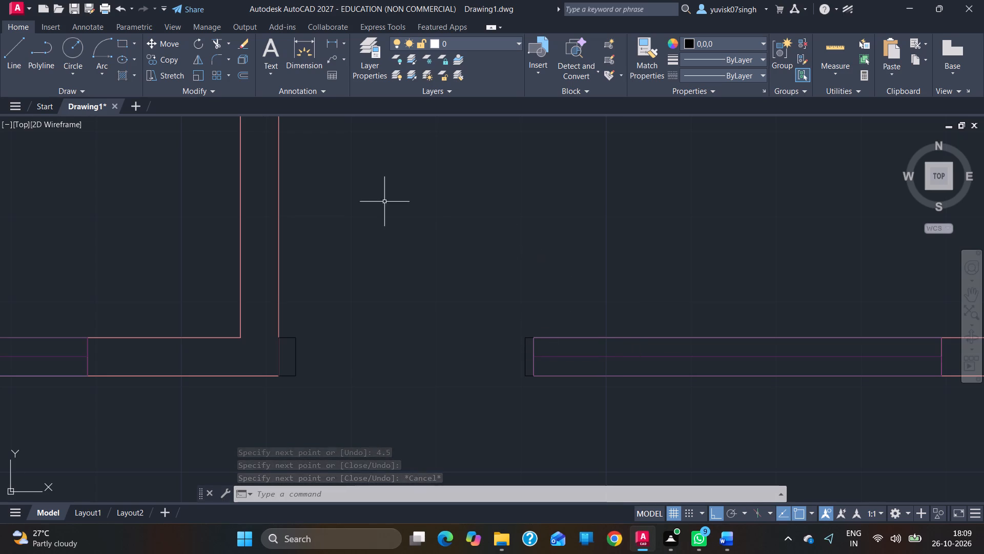
Draw the bottom door's quarter-circle swing arc from the window-side jamb's inner corner, centred on the partition-side jamb's inner corner, with a 2'-3" radius.
{"action": "left_click", "coordinate": [107, 44]}
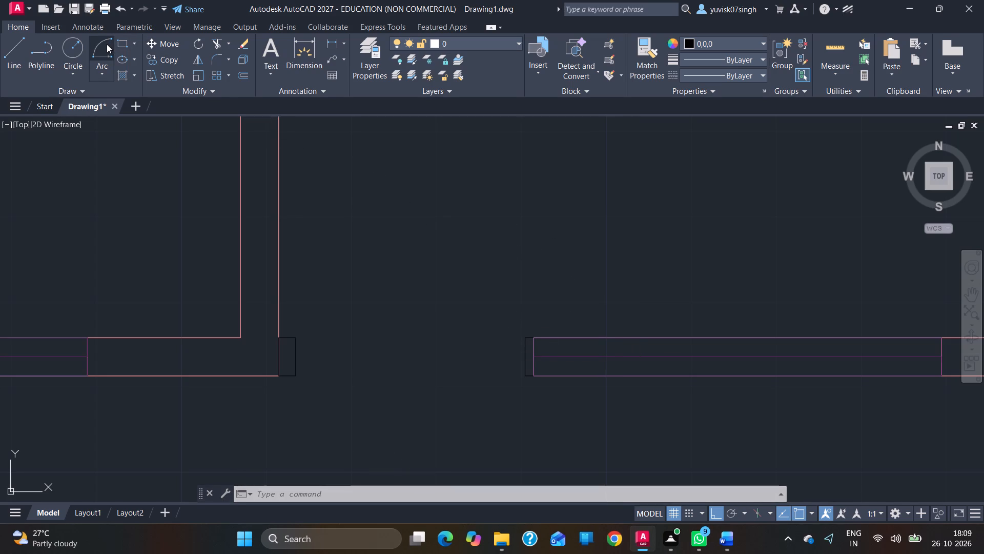
{"action": "left_click", "coordinate": [107, 44]}
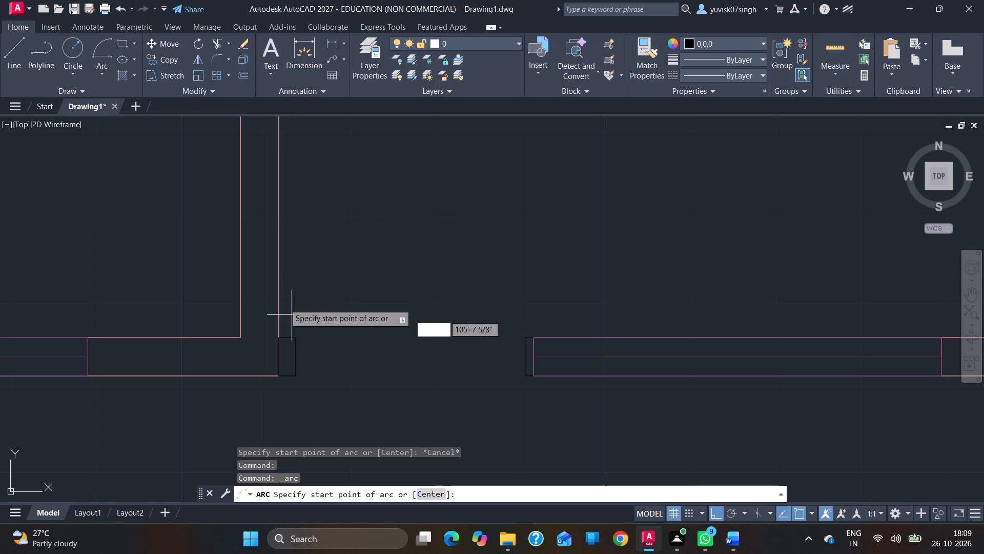
{"action": "left_click", "coordinate": [96, 47]}
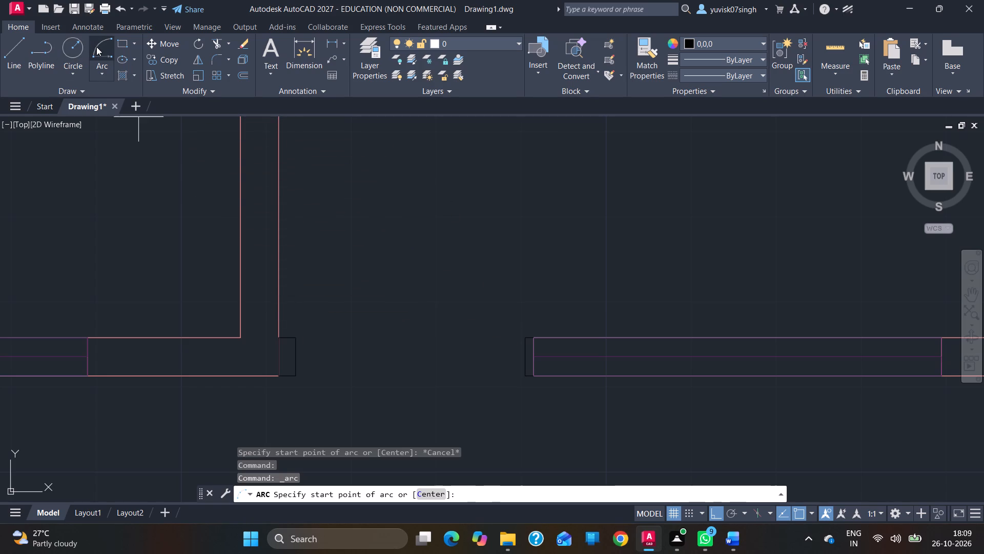
{"action": "left_click", "coordinate": [527, 339]}
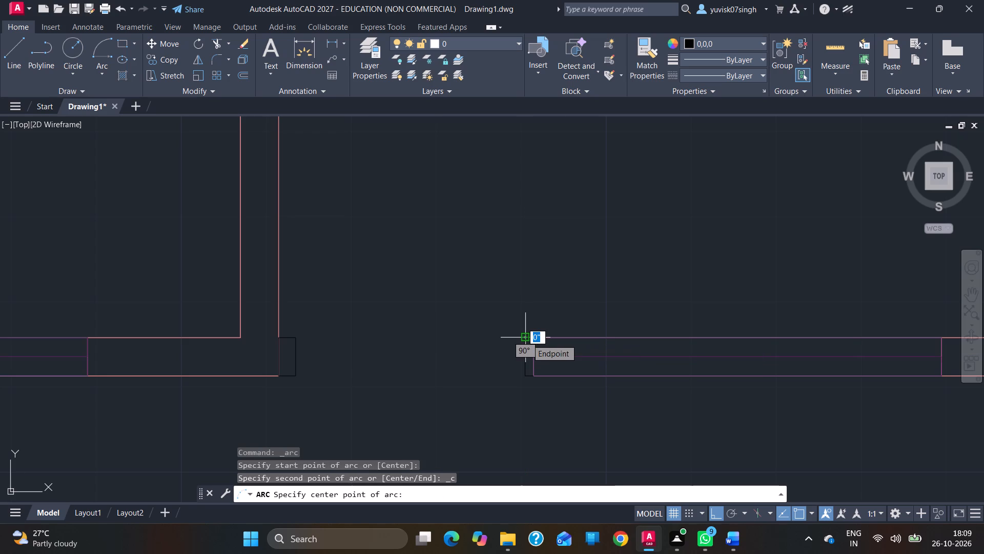
{"action": "left_click", "coordinate": [295, 339]}
{"action": "left_click", "coordinate": [306, 244]}
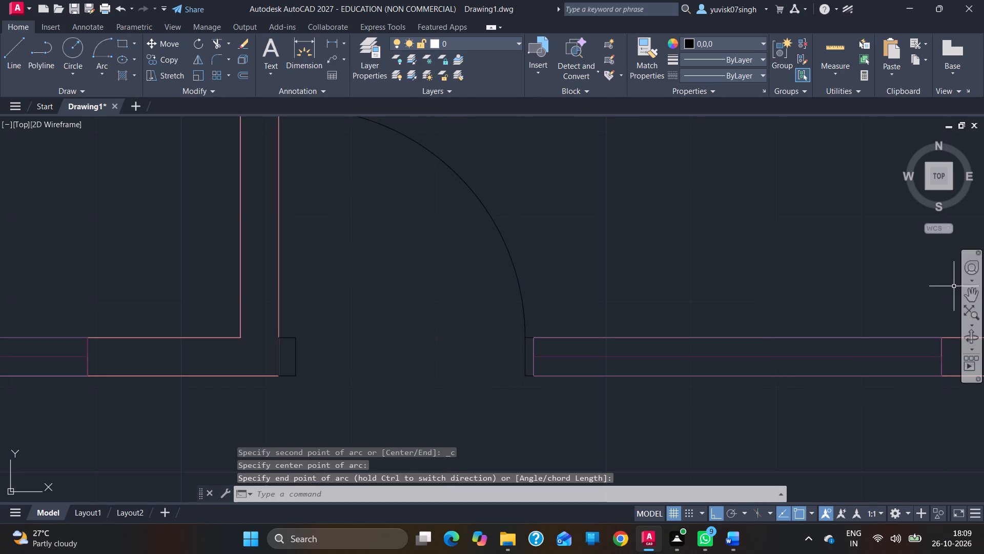
Draw the bottom door's leaf 2" thick and 2'-3" long, from the partition-side jamb's inner corner to the swing arc's end.
{"action": "left_click", "coordinate": [969, 292]}
{"action": "left_click", "coordinate": [747, 277]}
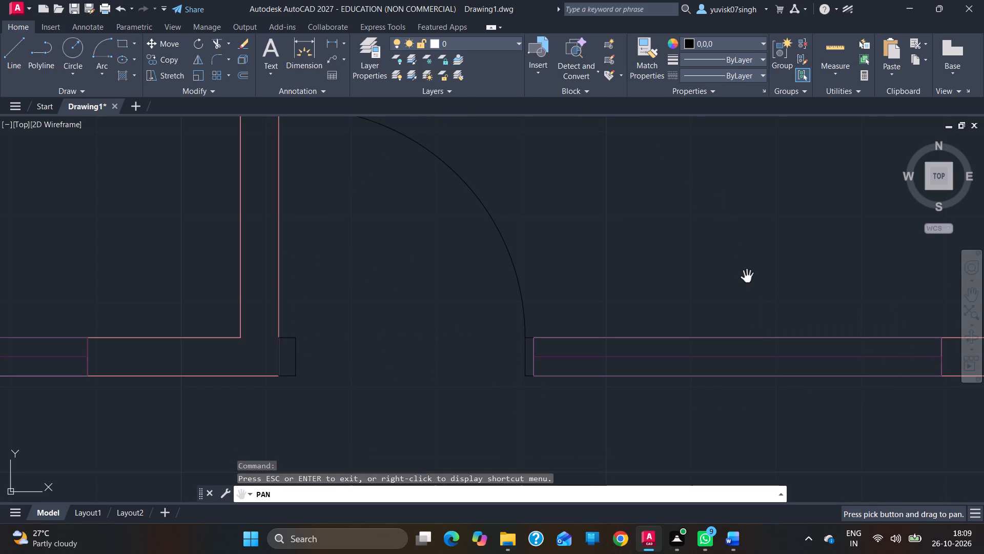
{"action": "left_click_drag", "start_coordinate": [425, 326], "coordinate": [416, 443]}
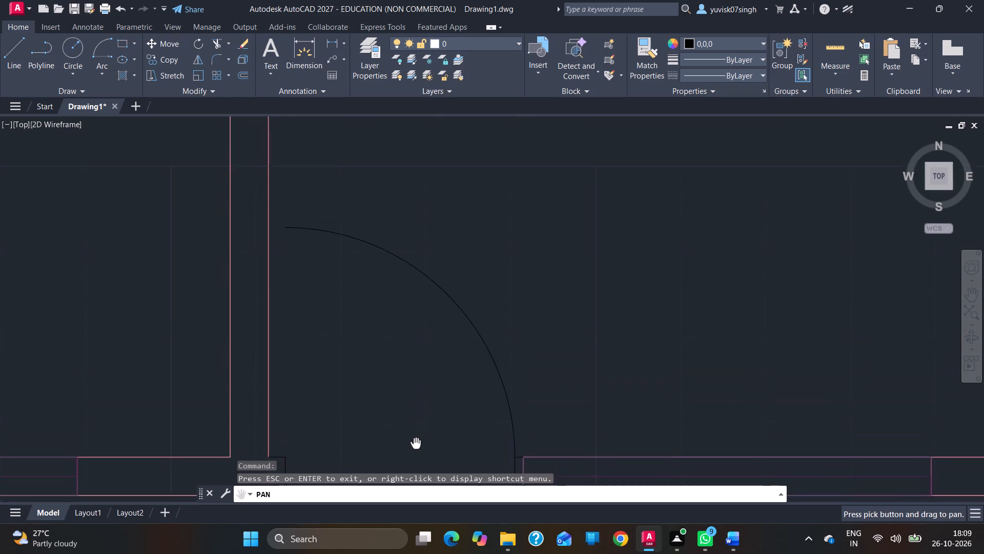
{"action": "left_click_drag", "start_coordinate": [416, 443], "coordinate": [428, 420]}
{"action": "left_click", "coordinate": [12, 71]}
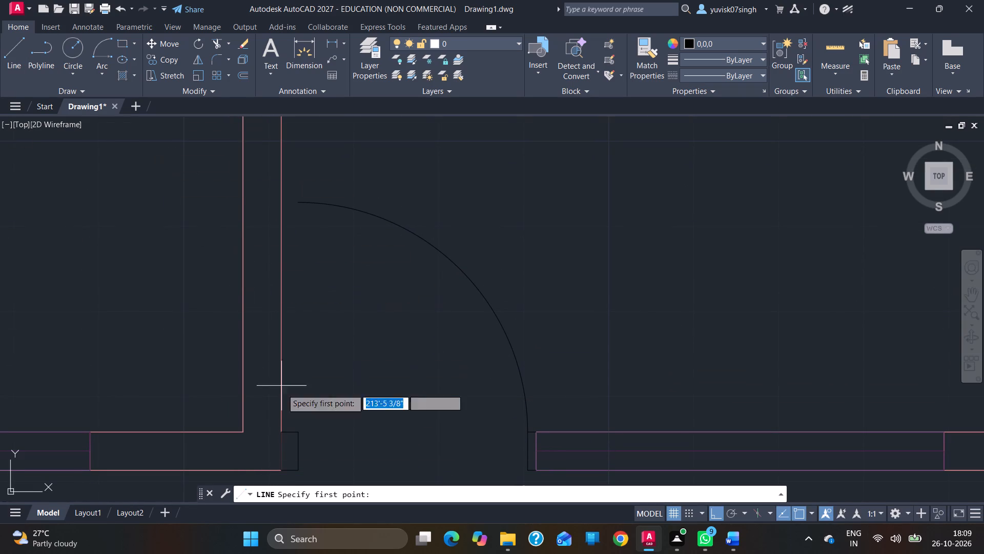
{"action": "left_click", "coordinate": [299, 434]}
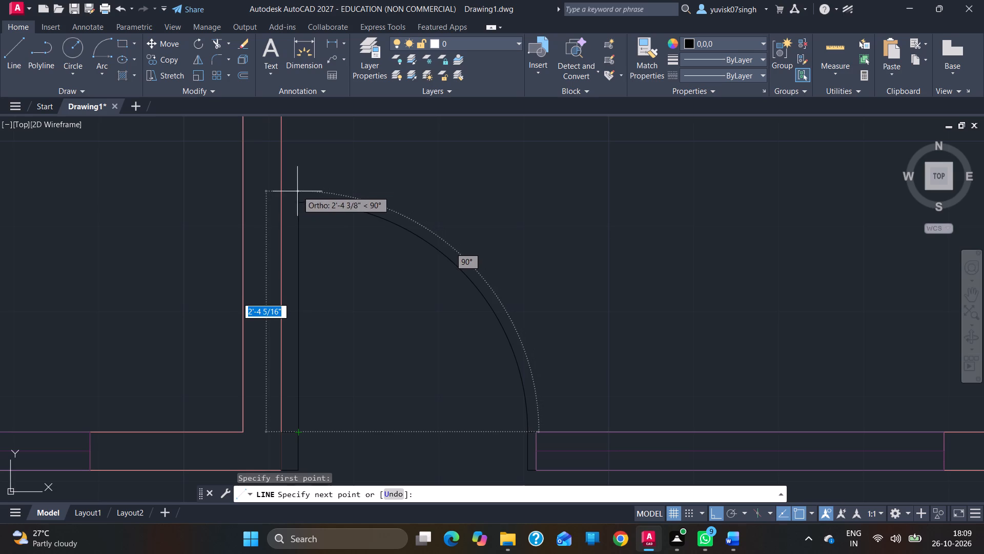
{"action": "left_click", "coordinate": [301, 201]}
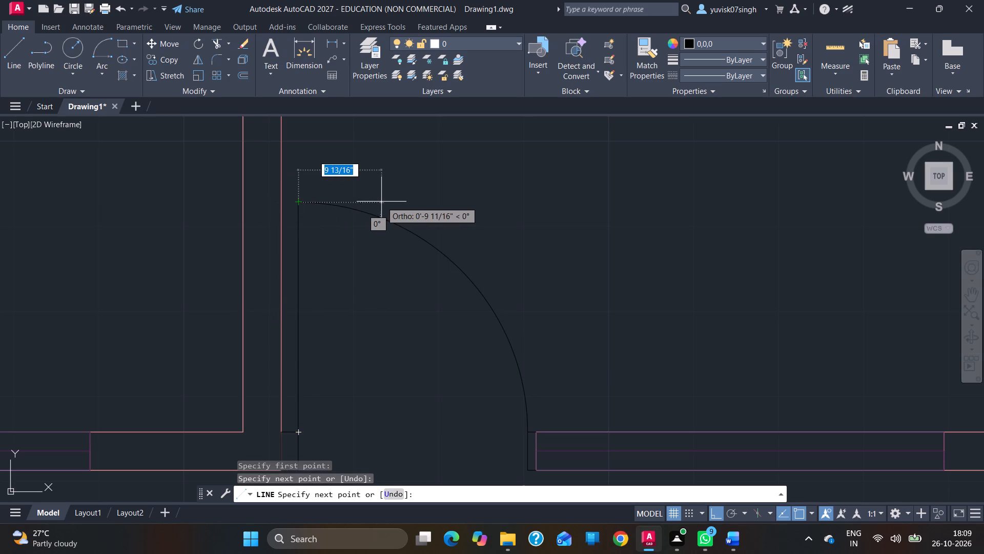
{"action": "key", "text": "2"}
{"action": "key", "text": "Return"}
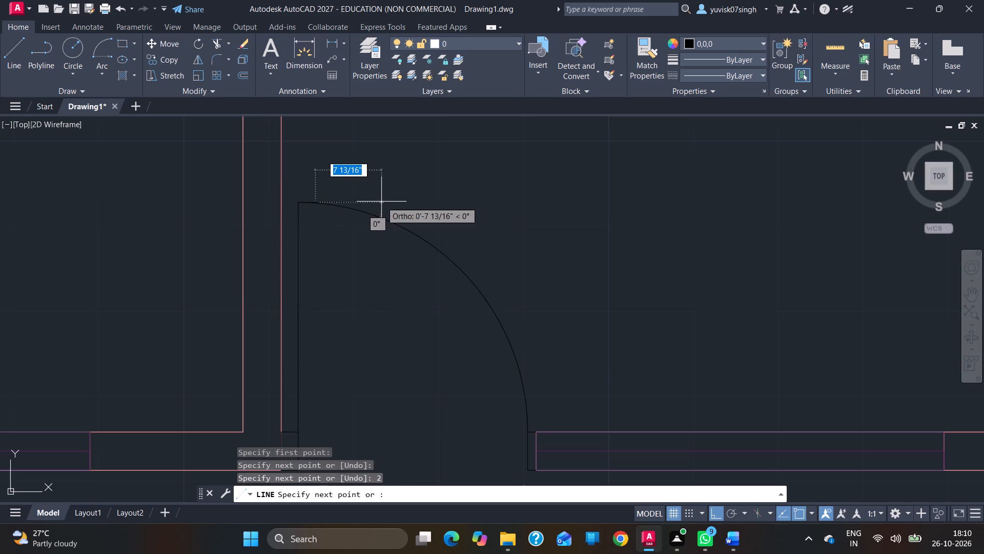
{"action": "left_click", "coordinate": [312, 432]}
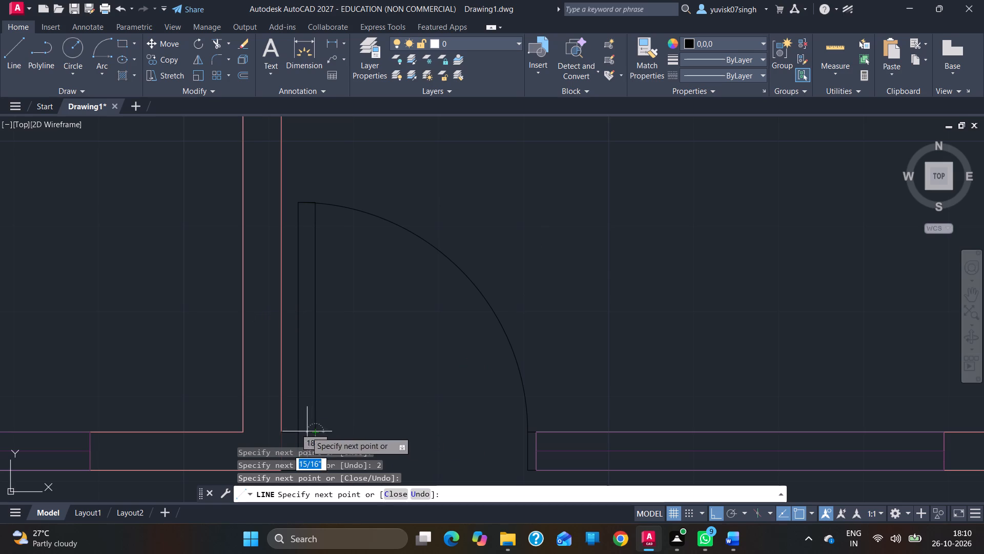
{"action": "left_click", "coordinate": [299, 431]}
{"action": "key", "text": "Escape"}
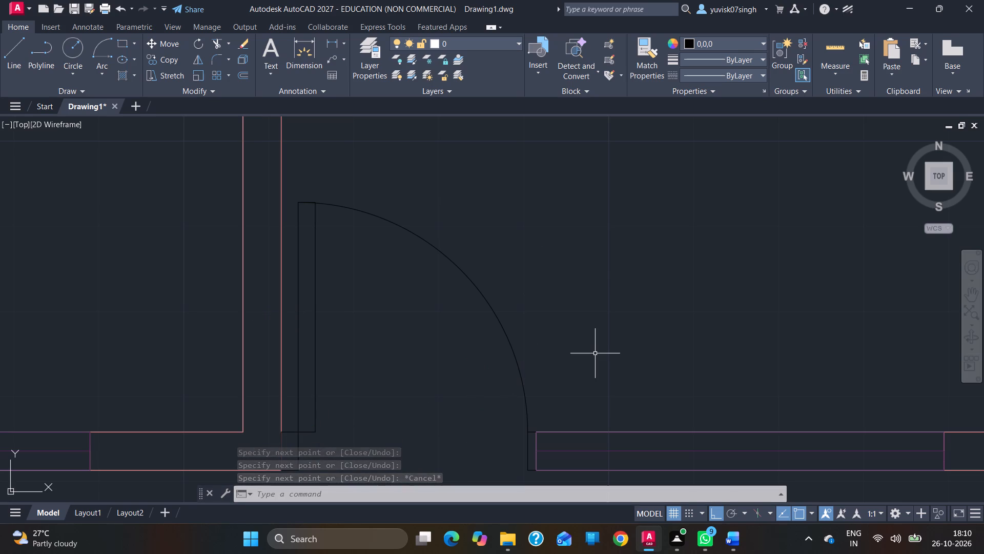
Draw the threshold line across the bottom door opening, joining the outer corners of the two jambs.
{"action": "scroll", "coordinate": [595, 352], "scroll_direction": "down", "scroll_amount": 2, "text": "ctrl"}
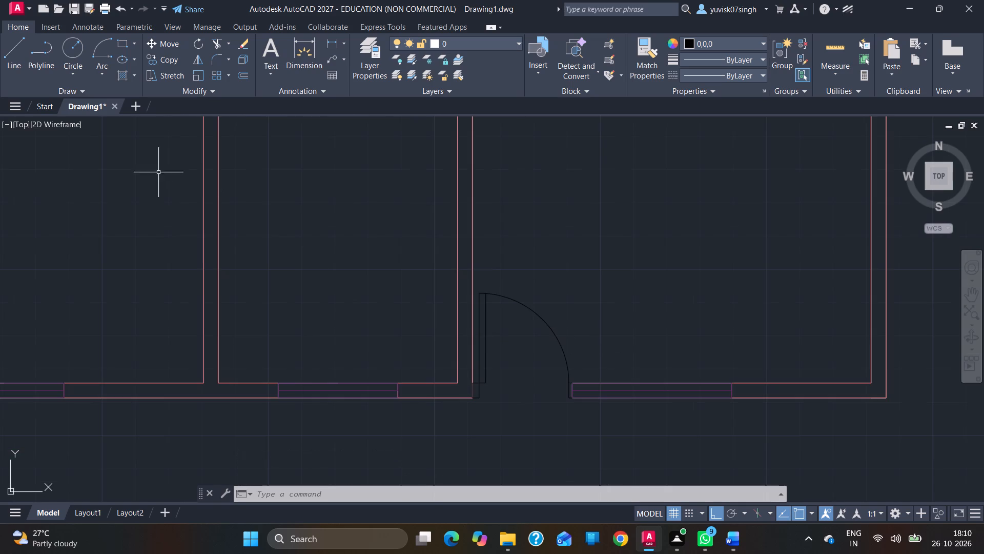
{"action": "left_click", "coordinate": [10, 67]}
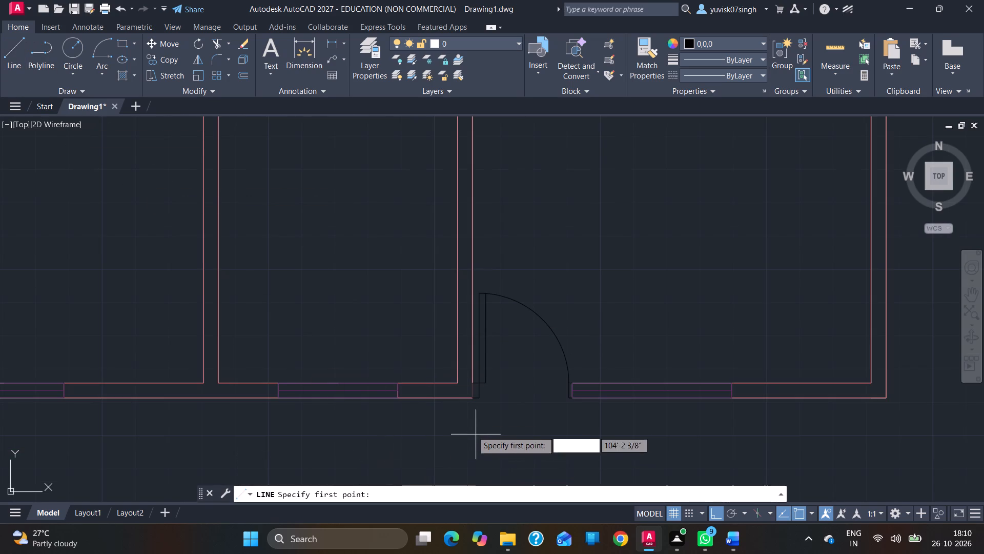
{"action": "left_click", "coordinate": [482, 397]}
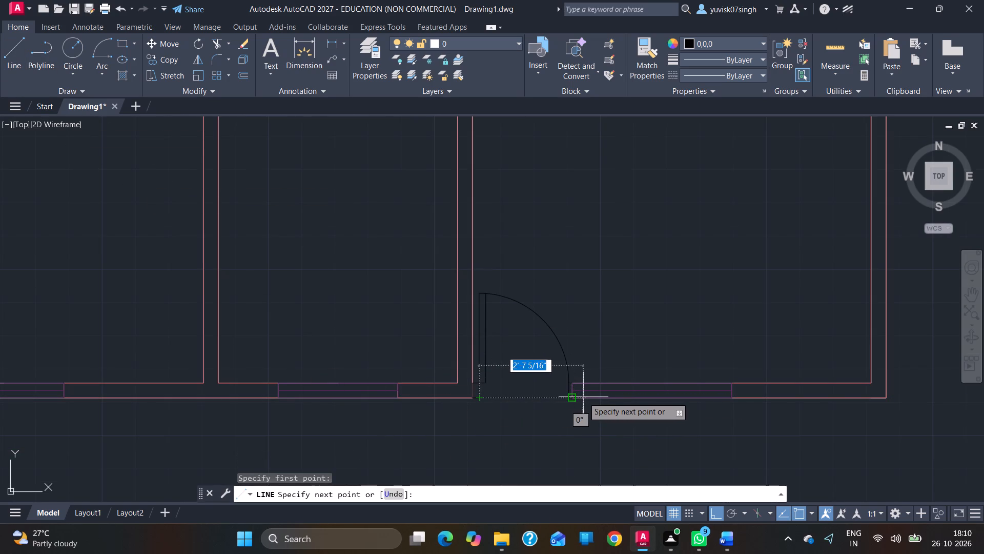
{"action": "left_click", "coordinate": [569, 399]}
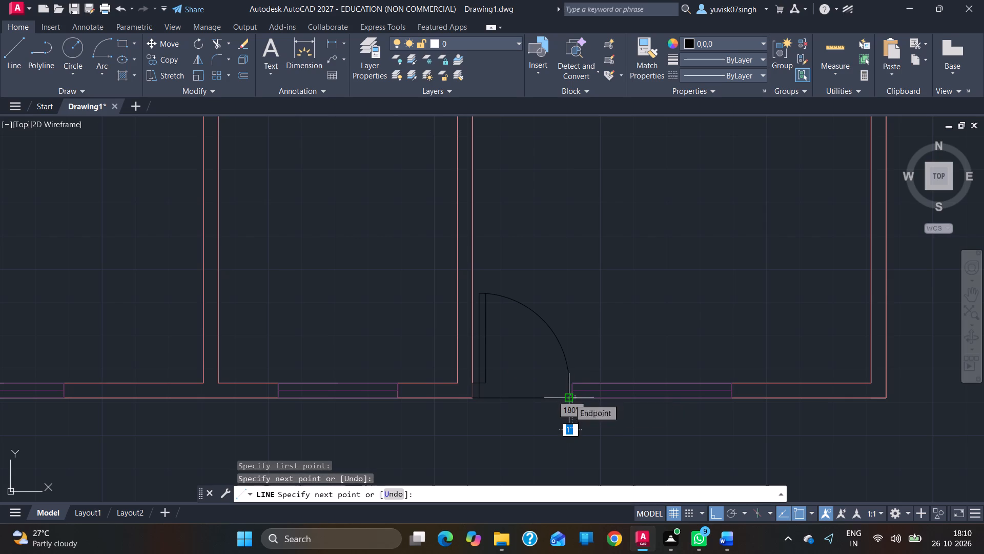
{"action": "key", "text": "Escape"}
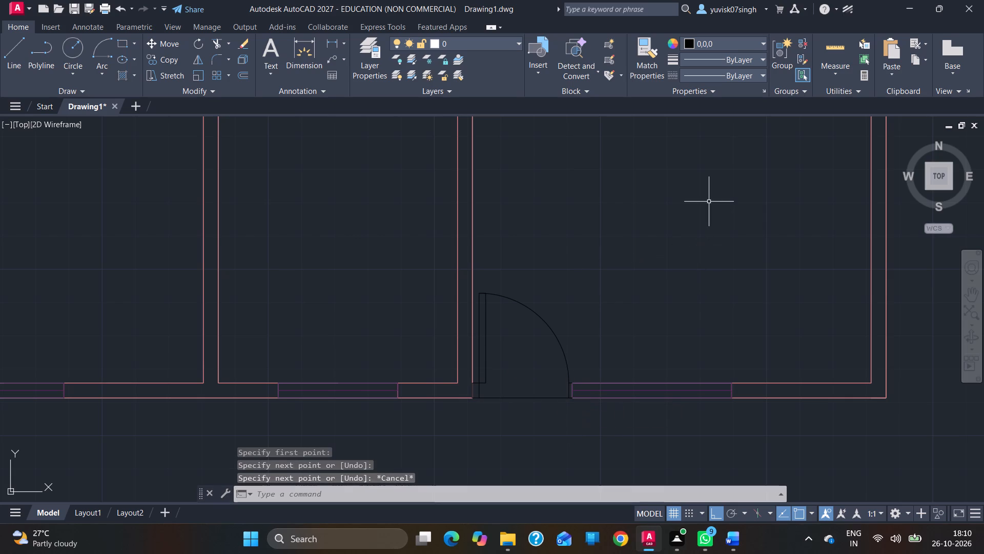
Draw a horizontal line in Magenta from the stub wall's upper free corner across the central passage to the opposite partition wall.
{"action": "scroll", "coordinate": [709, 202], "scroll_direction": "down", "scroll_amount": 3, "text": "ctrl"}
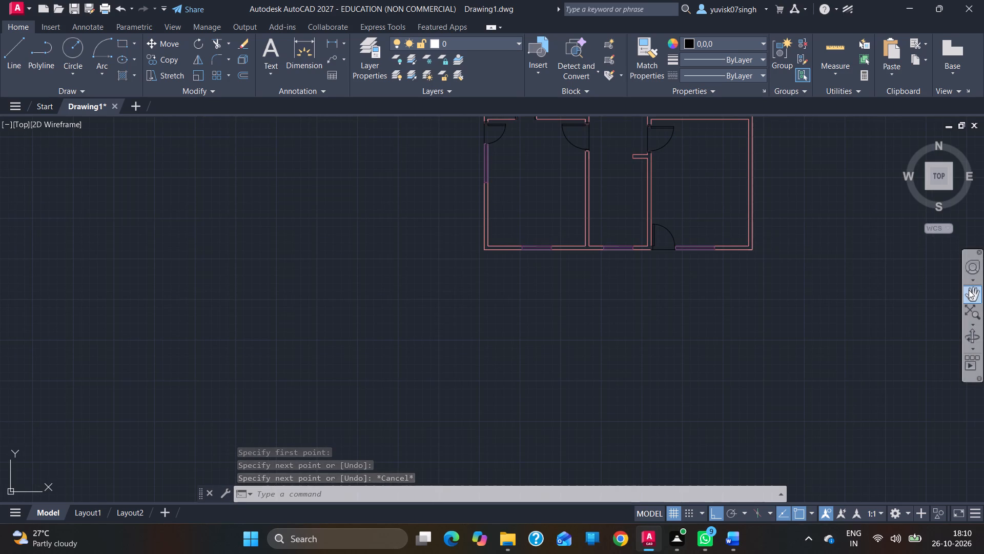
{"action": "left_click", "coordinate": [969, 290]}
{"action": "left_click", "coordinate": [621, 202]}
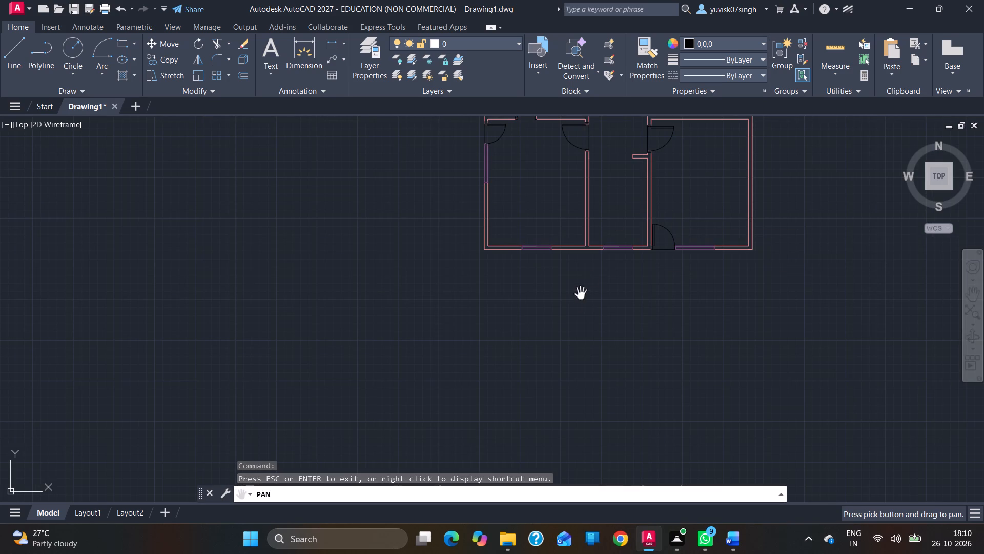
{"action": "left_click_drag", "start_coordinate": [609, 216], "coordinate": [496, 378]}
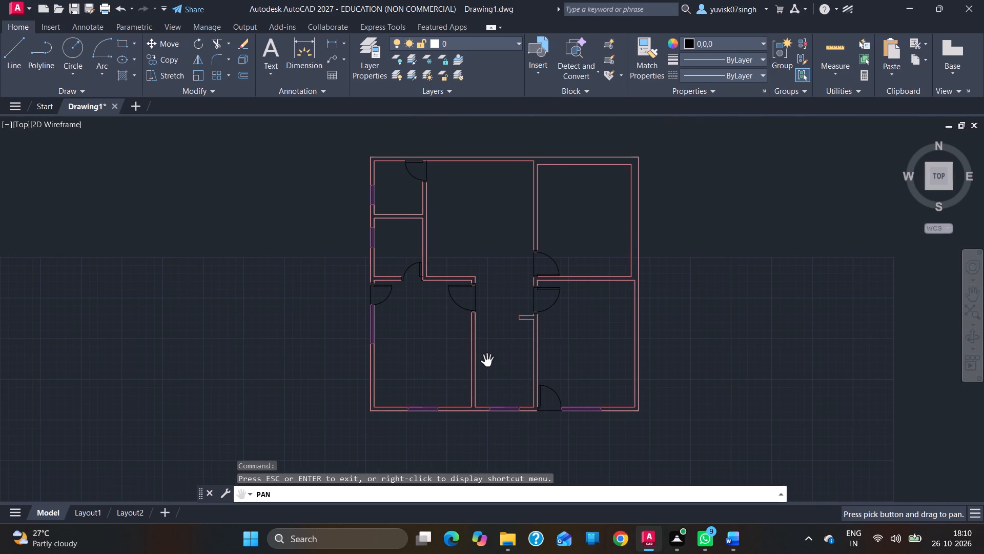
{"action": "scroll", "coordinate": [537, 331], "scroll_direction": "up", "scroll_amount": 5, "text": "ctrl"}
{"action": "scroll", "coordinate": [537, 331], "scroll_direction": "down", "scroll_amount": 3, "text": "ctrl"}
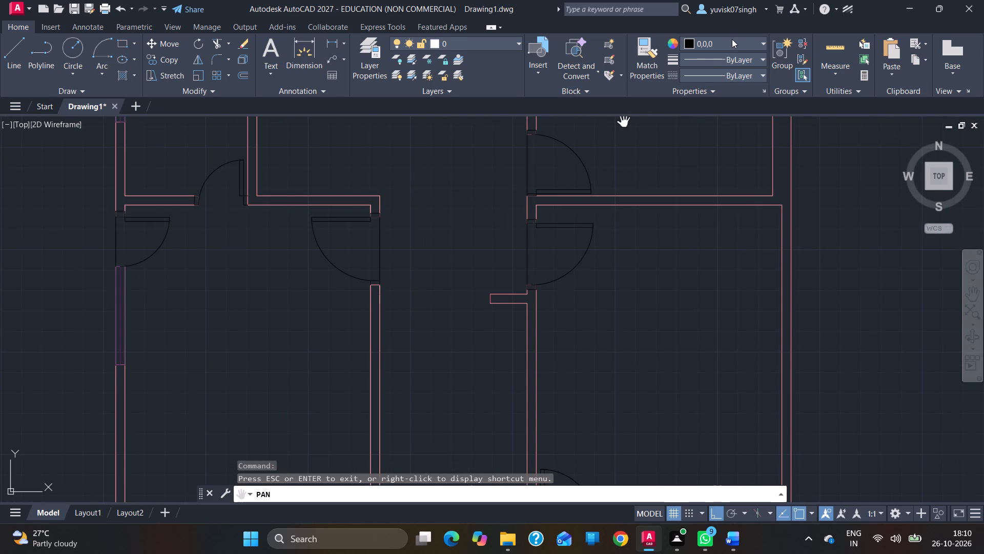
{"action": "left_click", "coordinate": [733, 37]}
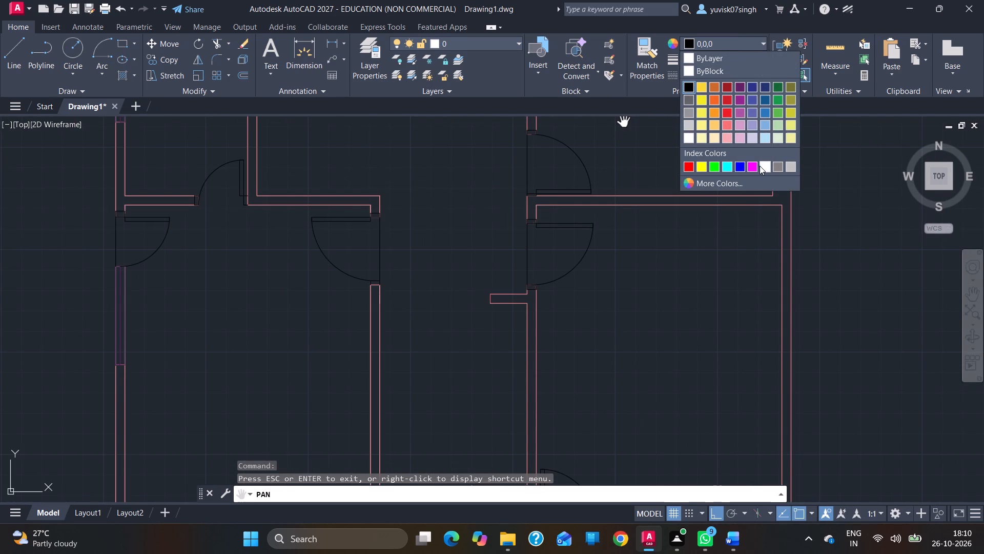
{"action": "left_click", "coordinate": [754, 166]}
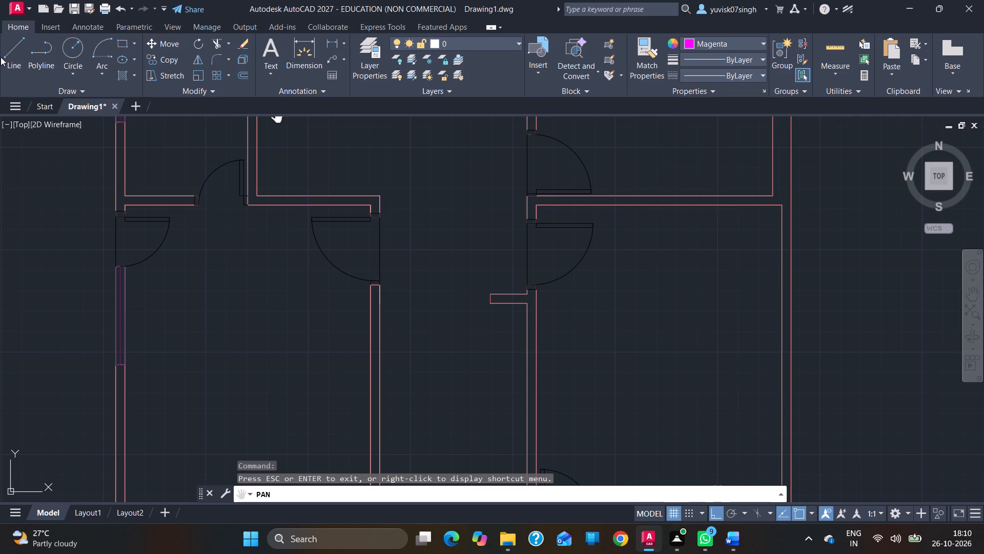
{"action": "left_click", "coordinate": [19, 57]}
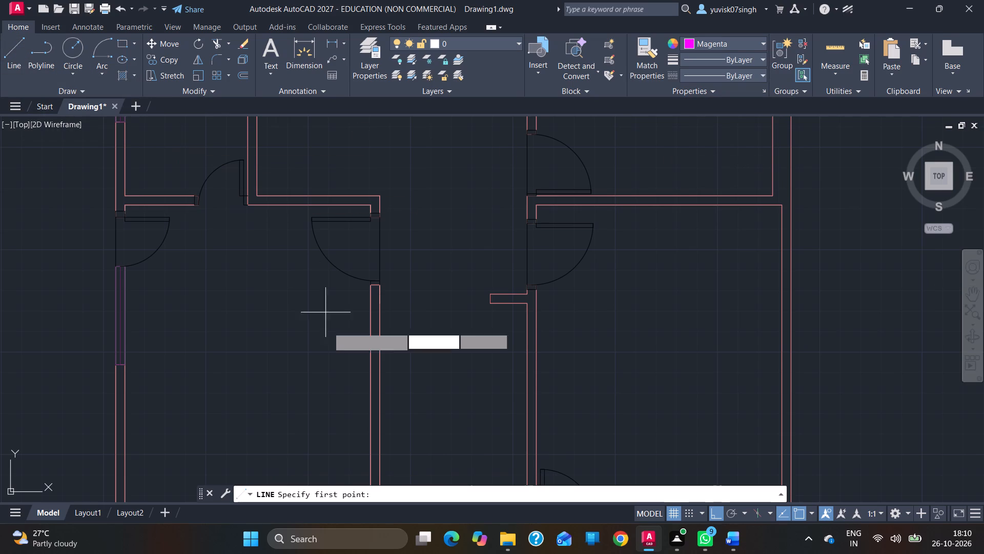
{"action": "left_click", "coordinate": [491, 293]}
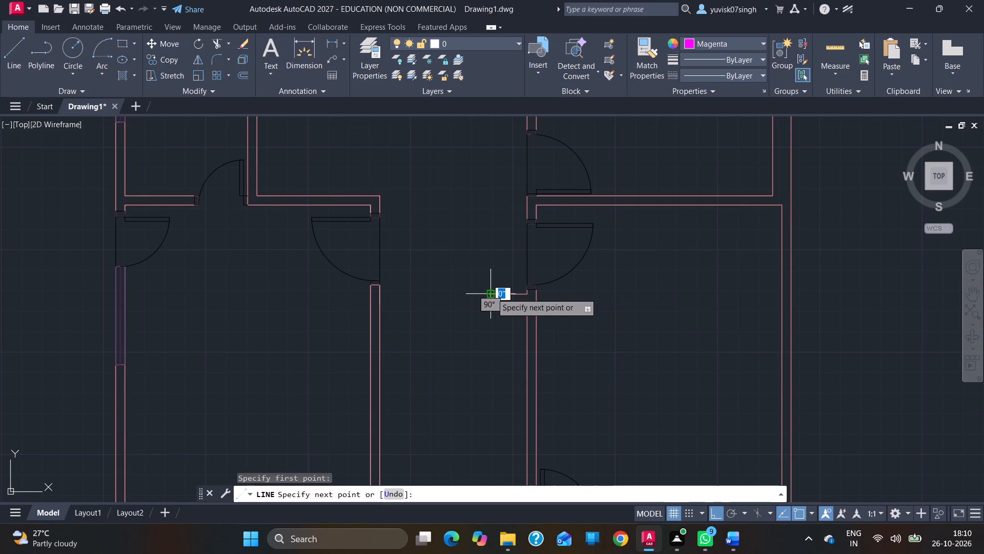
{"action": "left_click", "coordinate": [380, 294]}
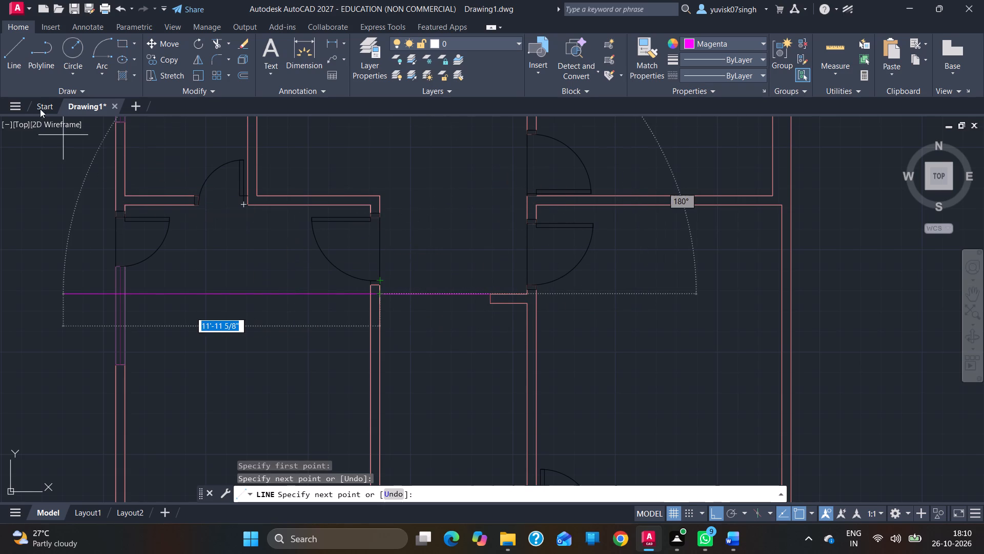
Draw Magenta lines from the stub wall's lower free corner 7' down the central passage and across to the opposite partition wall.
{"action": "left_click", "coordinate": [13, 73]}
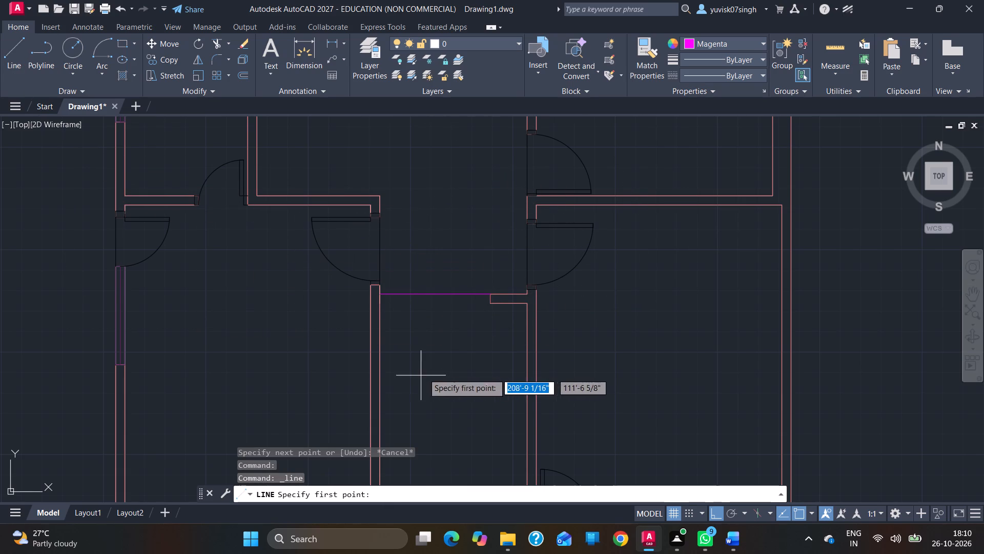
{"action": "left_click_drag", "start_coordinate": [489, 305], "coordinate": [482, 401]}
{"action": "scroll", "coordinate": [482, 401], "scroll_direction": "down", "scroll_amount": 2, "text": "ctrl"}
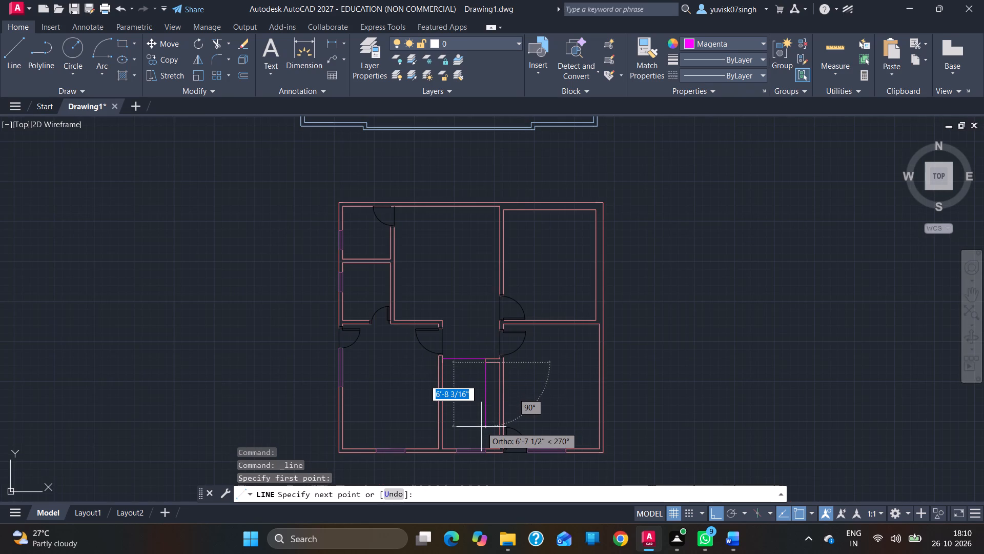
{"action": "scroll", "coordinate": [481, 427], "scroll_direction": "up", "scroll_amount": 1, "text": "ctrl"}
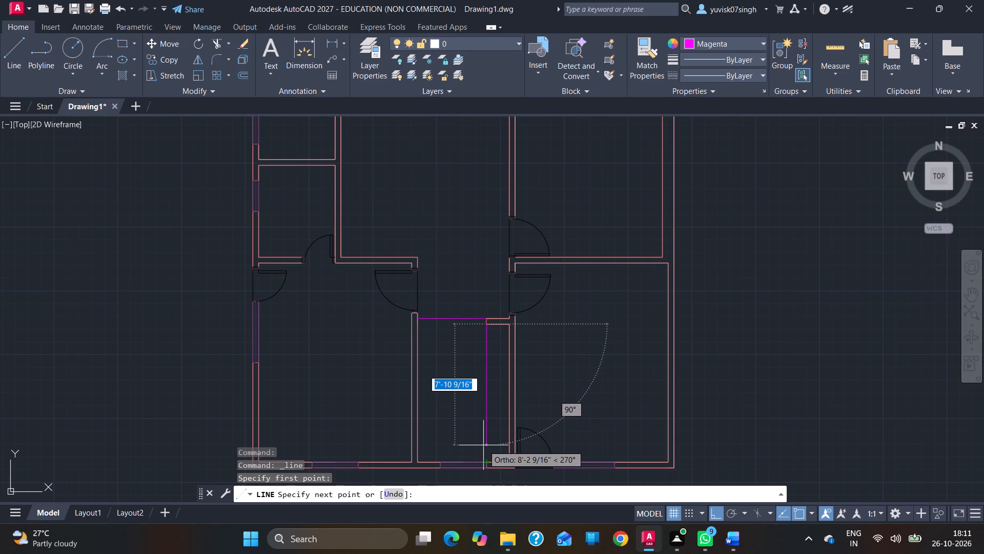
{"action": "type", "text": "7'"}
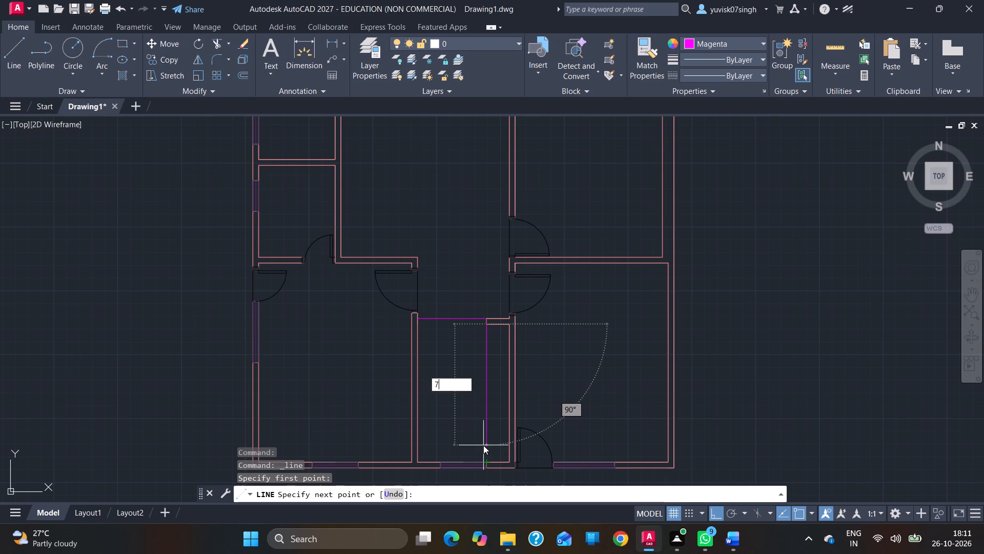
{"action": "key", "text": "Return"}
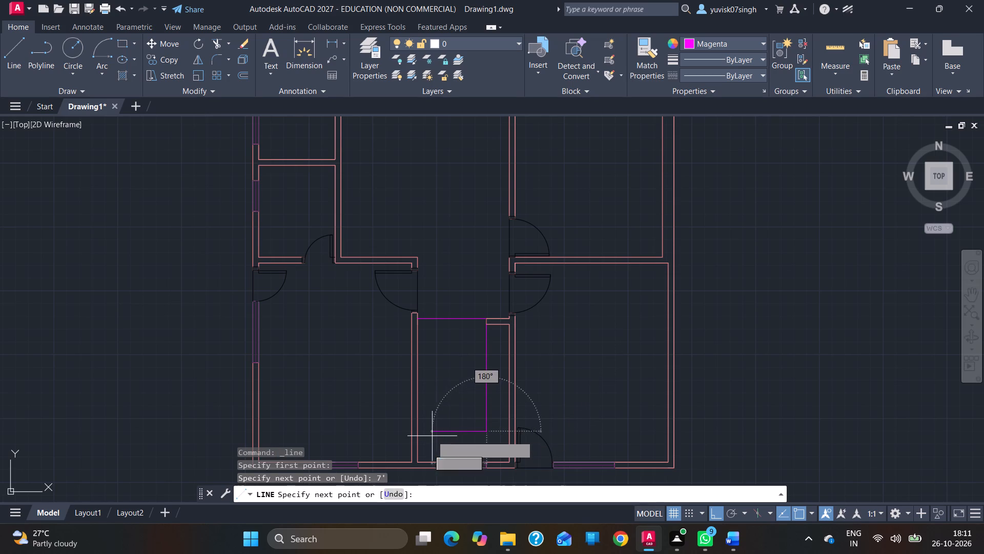
{"action": "left_click", "coordinate": [418, 431]}
{"action": "key", "text": "Escape"}
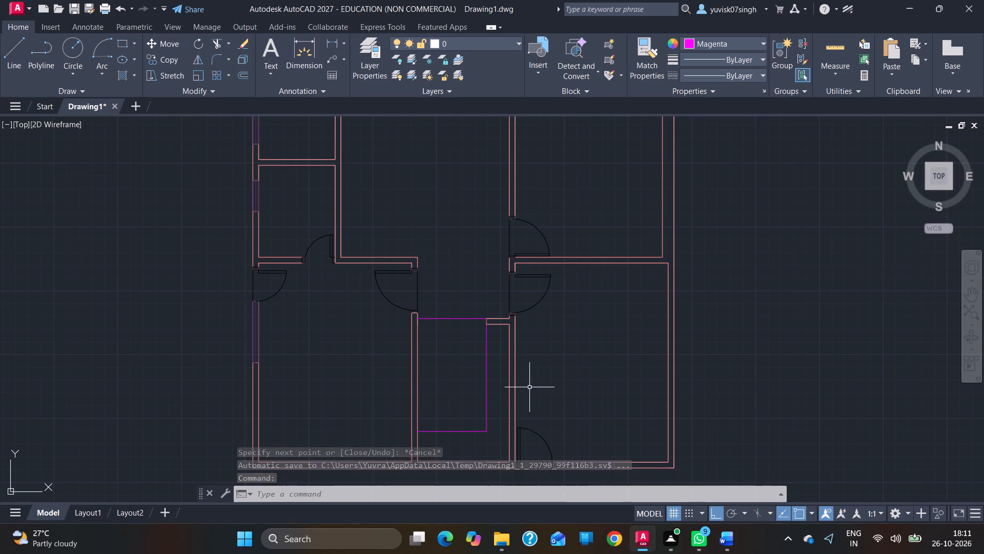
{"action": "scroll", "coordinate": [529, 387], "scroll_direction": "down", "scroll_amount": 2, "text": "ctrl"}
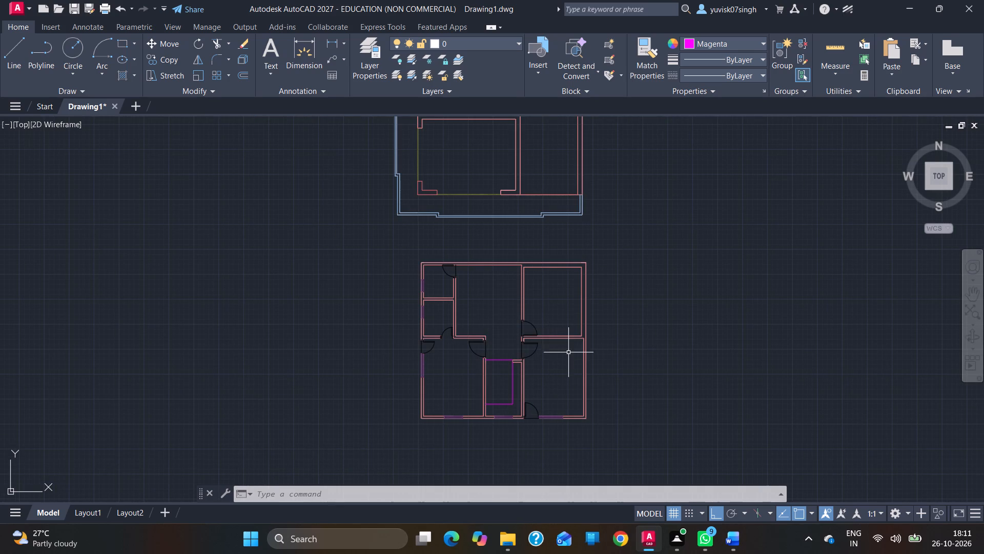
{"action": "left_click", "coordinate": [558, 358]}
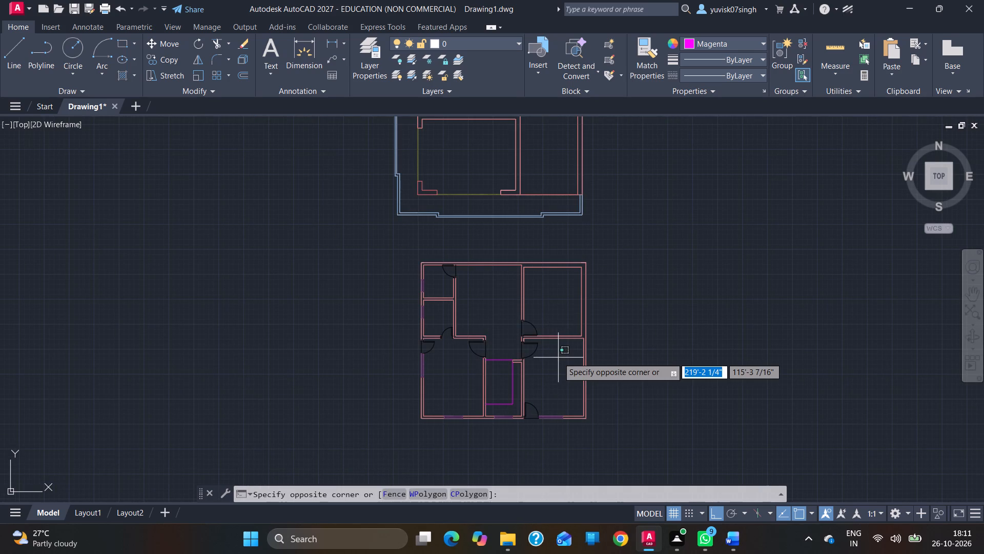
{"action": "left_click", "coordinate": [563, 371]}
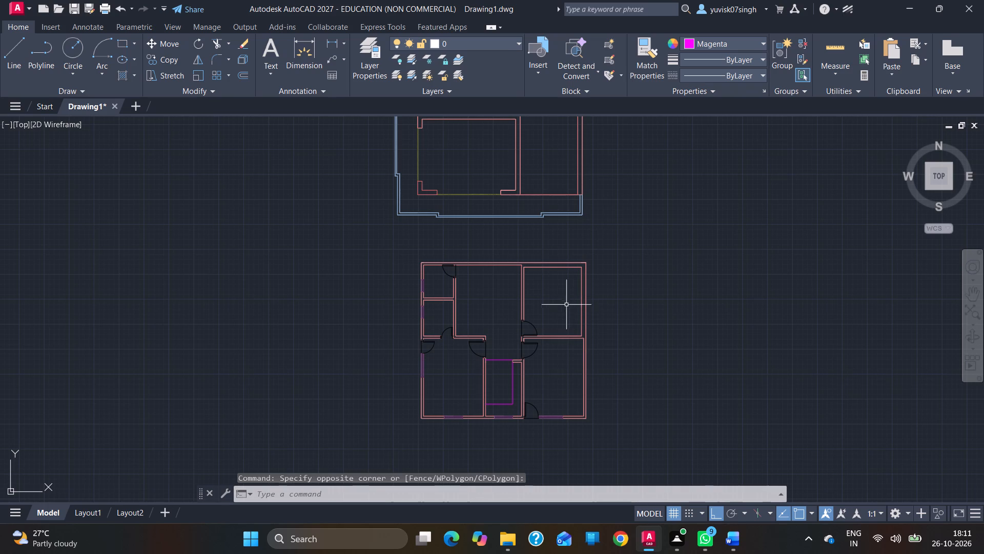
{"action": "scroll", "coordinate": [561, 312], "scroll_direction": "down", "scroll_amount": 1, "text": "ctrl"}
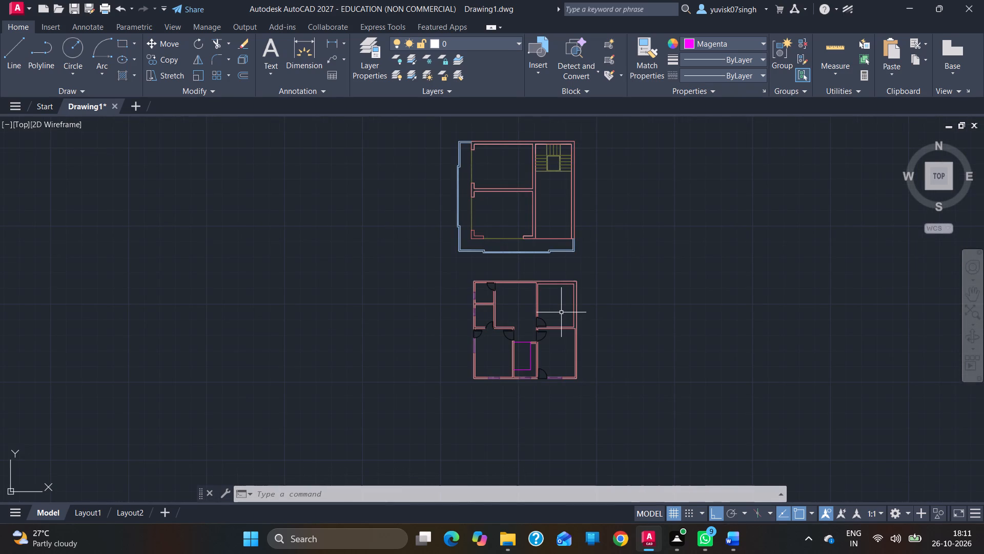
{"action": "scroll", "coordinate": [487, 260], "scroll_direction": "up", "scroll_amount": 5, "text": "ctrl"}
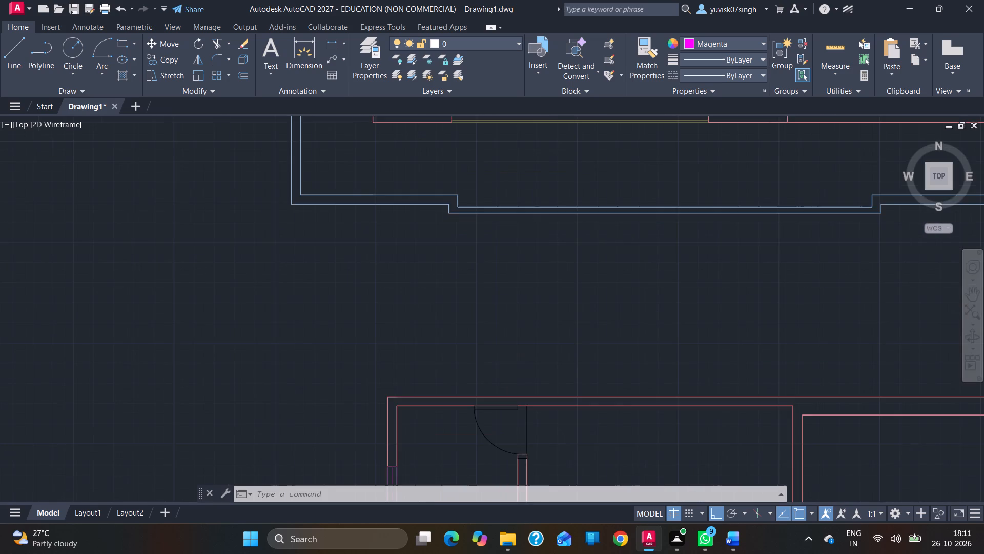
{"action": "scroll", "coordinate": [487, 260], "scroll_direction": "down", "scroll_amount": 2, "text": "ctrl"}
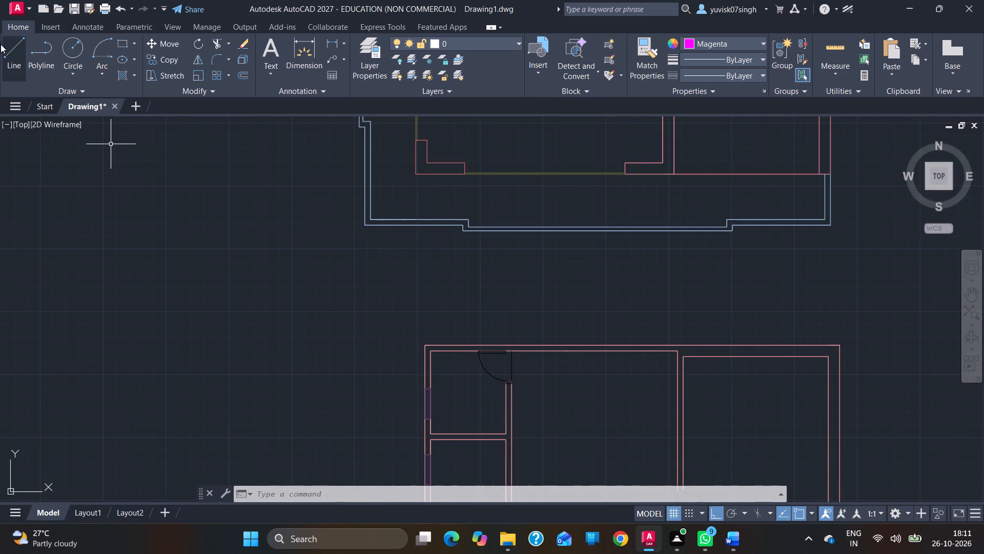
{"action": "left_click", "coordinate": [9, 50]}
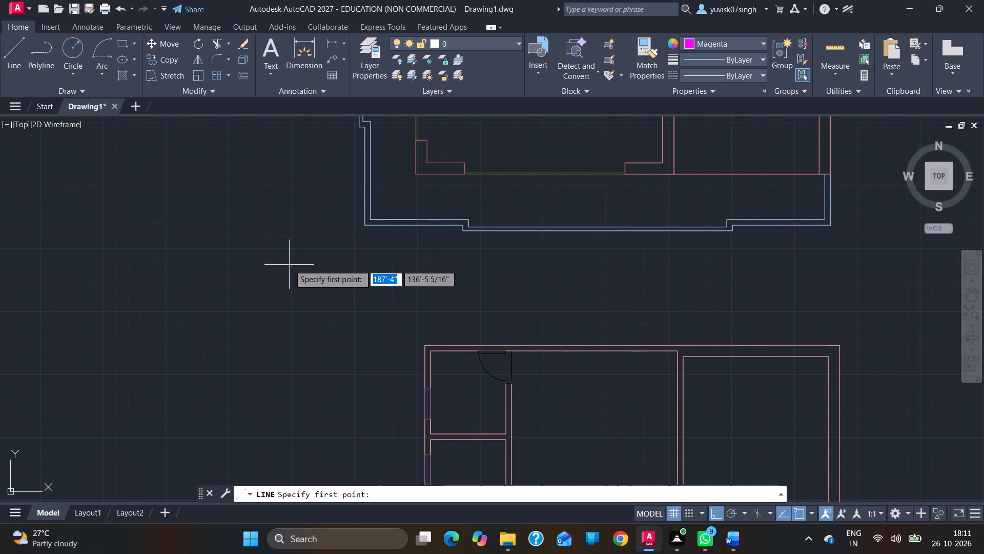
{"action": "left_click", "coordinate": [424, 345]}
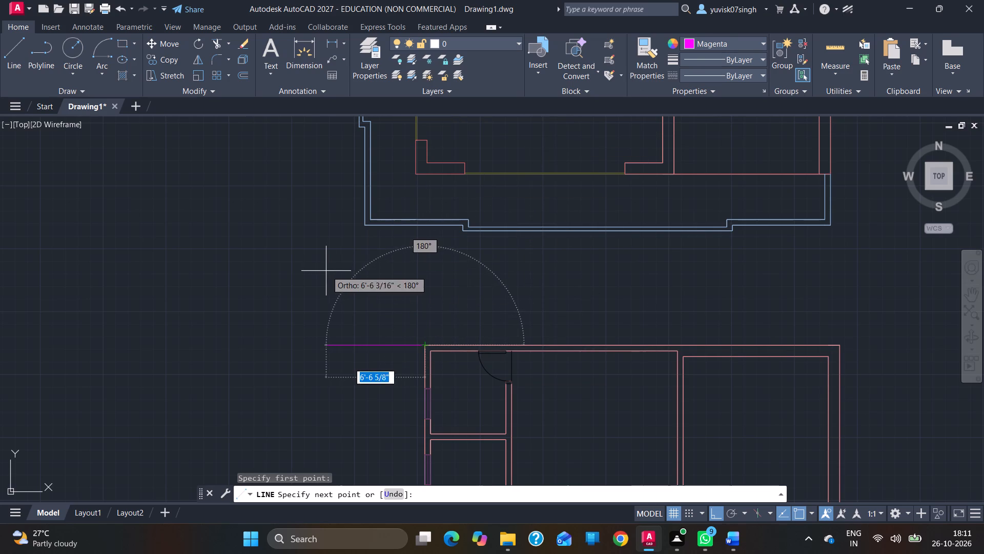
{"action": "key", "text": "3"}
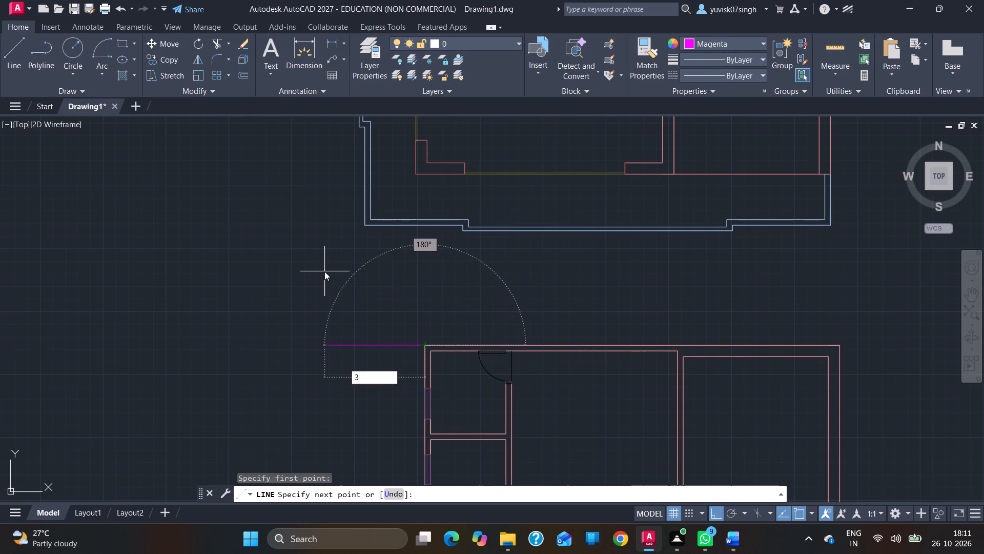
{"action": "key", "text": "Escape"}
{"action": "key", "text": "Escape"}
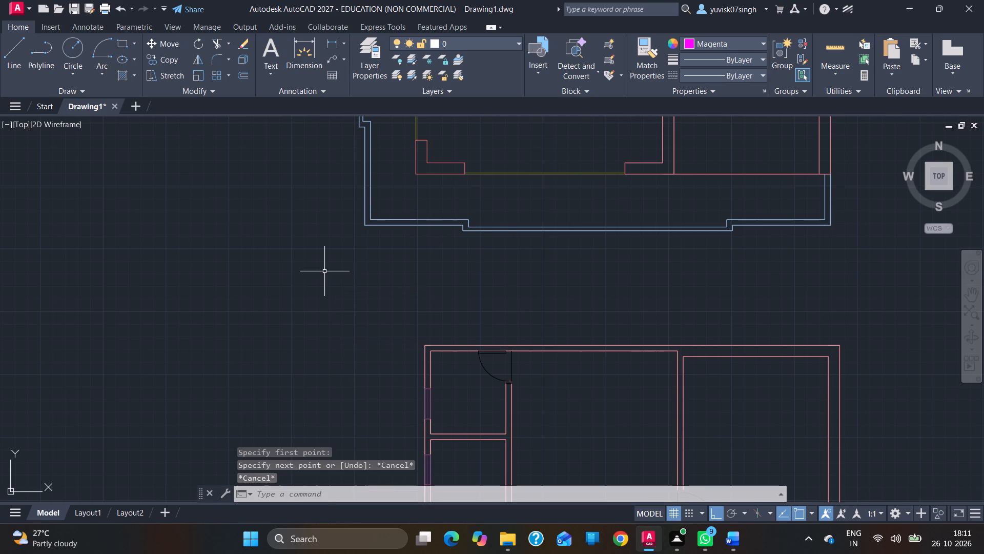
Draw a ByLayer-coloured line from the lower plan's upper-left outer corner 4.5" down along the wall and 3' outward to the left.
{"action": "left_click", "coordinate": [734, 40]}
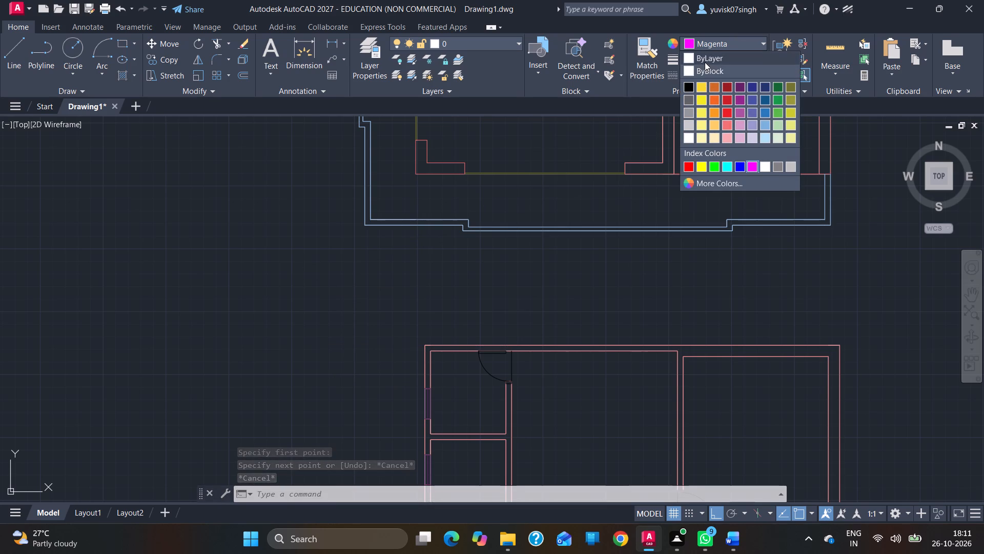
{"action": "left_click", "coordinate": [705, 62]}
{"action": "scroll", "coordinate": [412, 330], "scroll_direction": "up", "scroll_amount": 2, "text": "ctrl"}
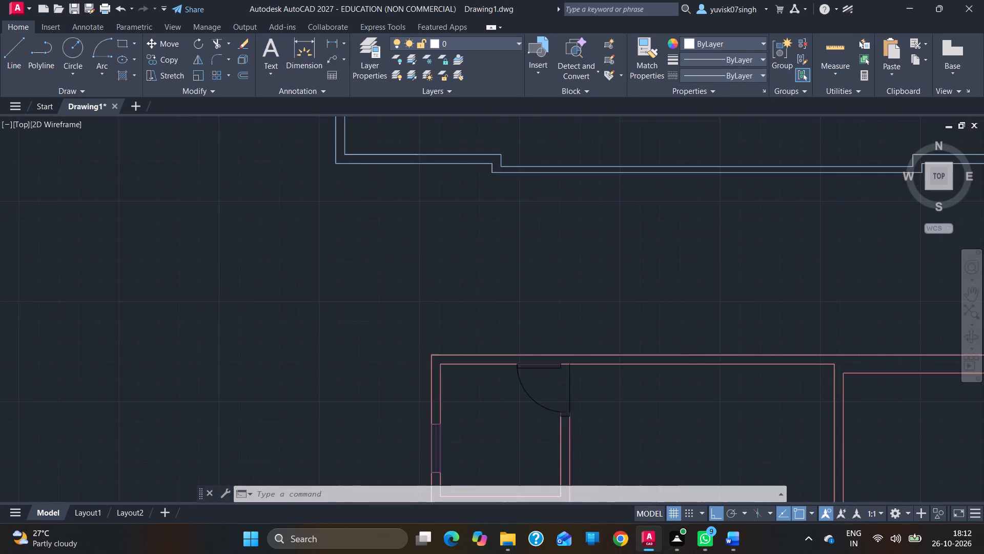
{"action": "left_click", "coordinate": [20, 49]}
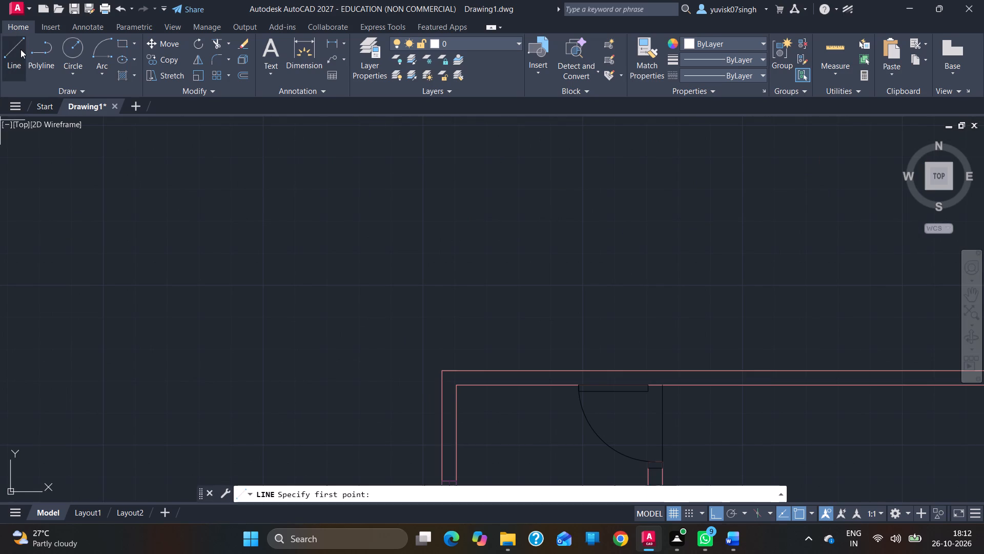
{"action": "left_click", "coordinate": [439, 366]}
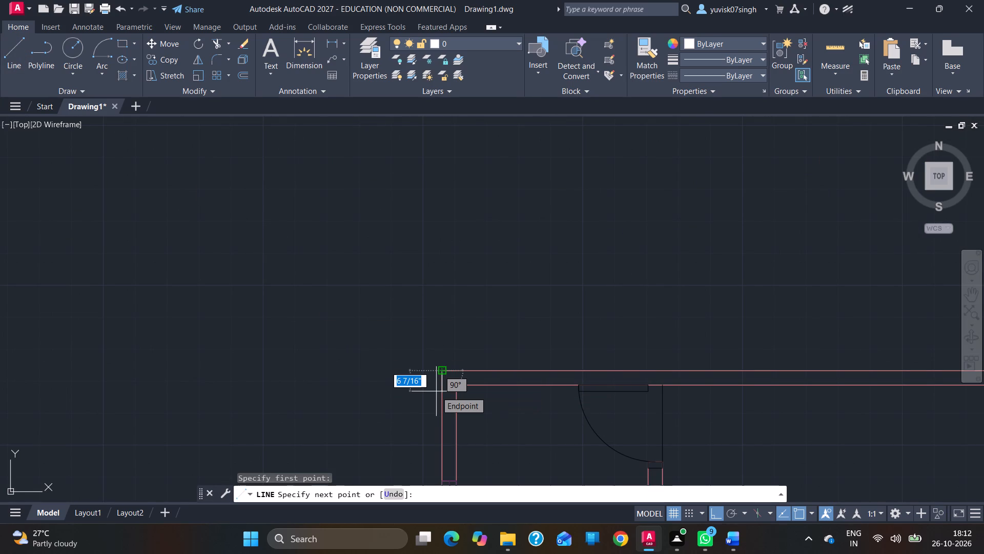
{"action": "type", "text": "4.5"}
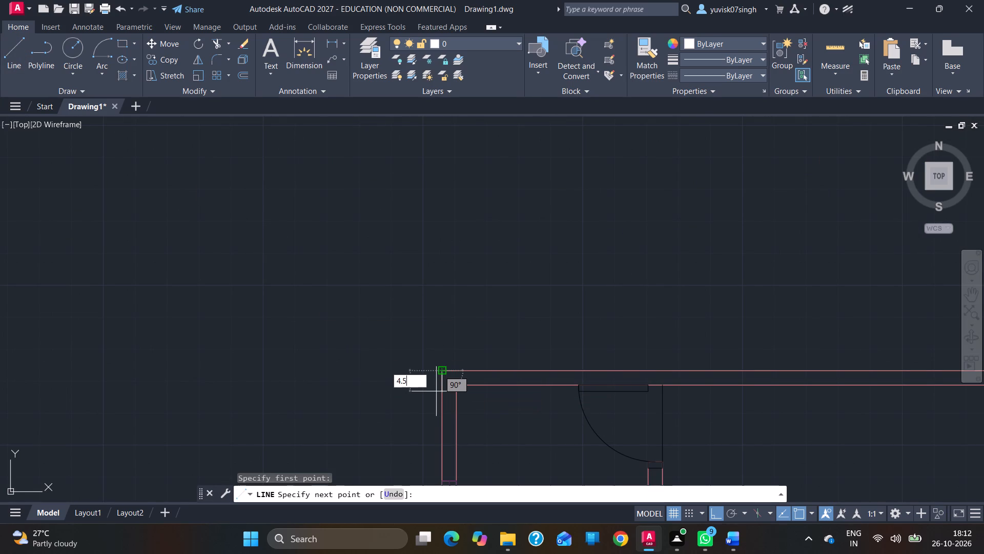
{"action": "key", "text": "Return"}
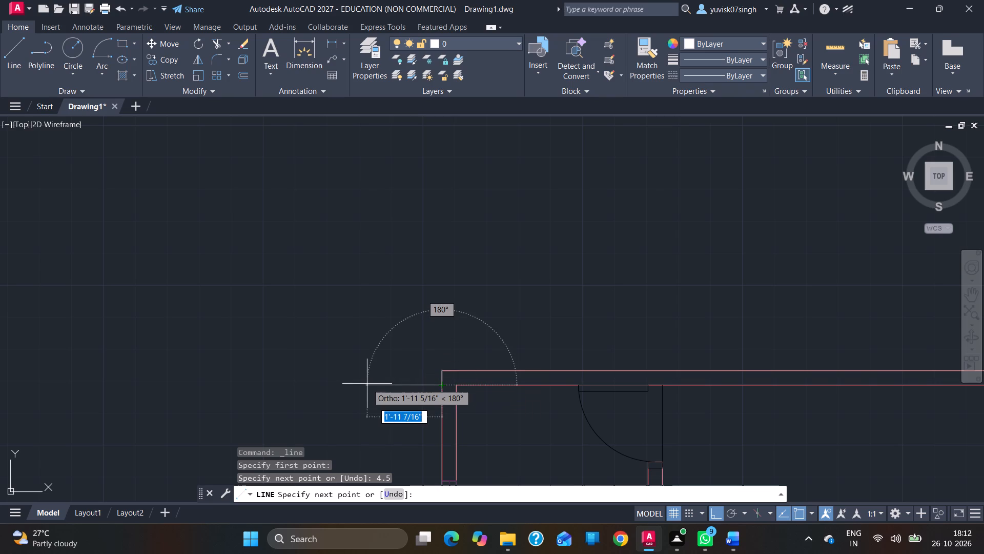
{"action": "key", "text": "3"}
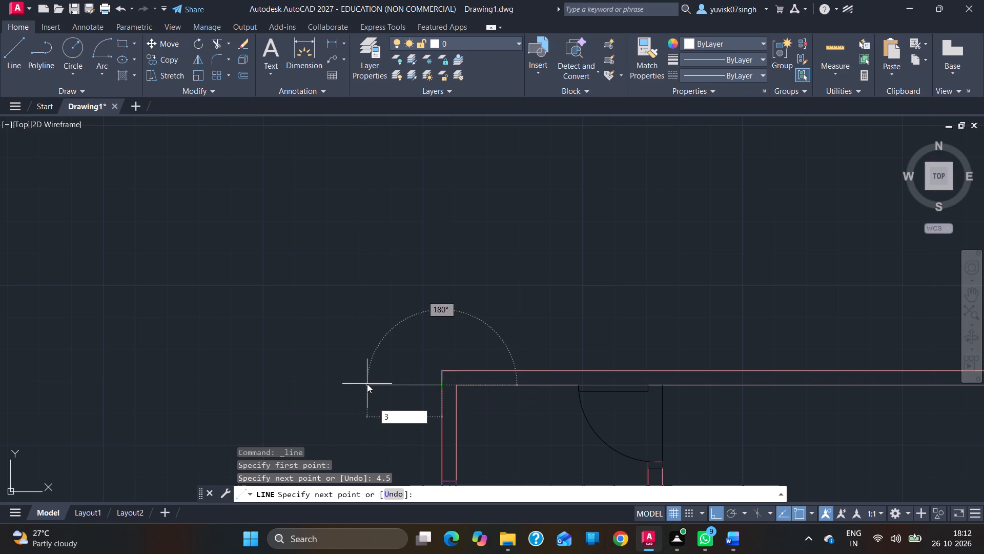
{"action": "key", "text": "apostrophe"}
{"action": "key", "text": "Return"}
Continue the outer line 6' down, another 1'-6" down, and 6" outward away from the exterior wall, ending it there.
{"action": "scroll", "coordinate": [367, 384], "scroll_direction": "down", "scroll_amount": 2, "text": "ctrl"}
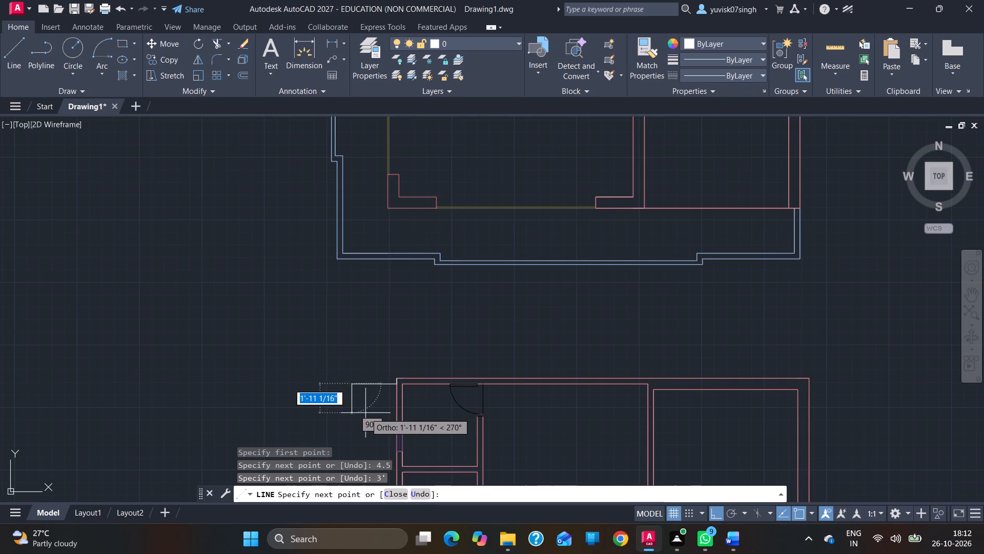
{"action": "scroll", "coordinate": [365, 415], "scroll_direction": "down", "scroll_amount": 1, "text": "ctrl"}
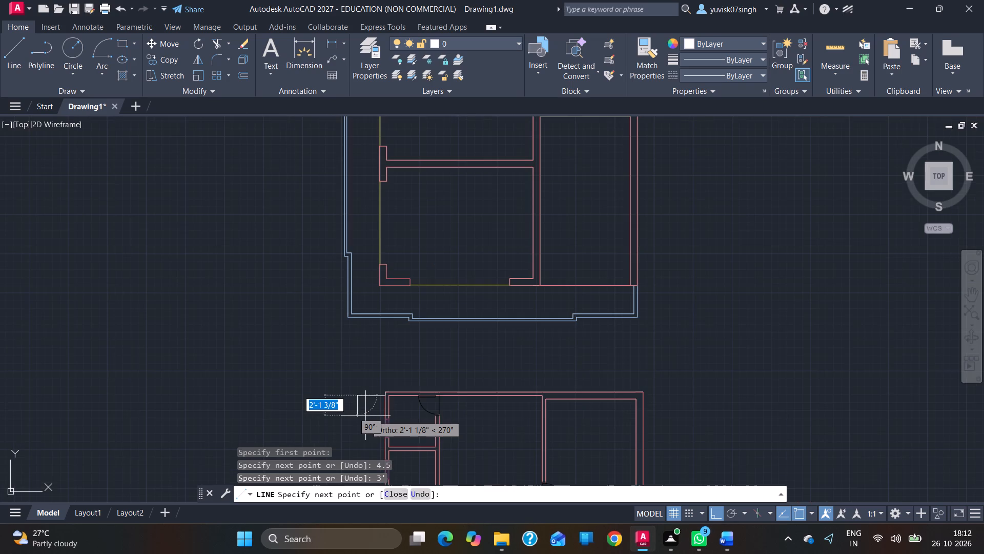
{"action": "left_click", "coordinate": [966, 302]}
{"action": "left_click_drag", "start_coordinate": [594, 398], "coordinate": [649, 232]}
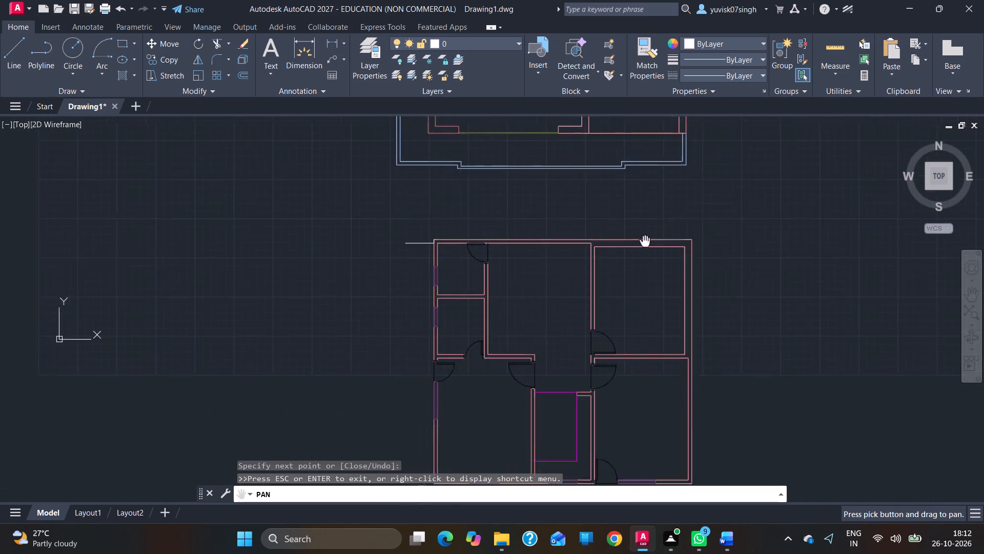
{"action": "left_click_drag", "start_coordinate": [649, 232], "coordinate": [659, 196]}
{"action": "key", "text": "Escape"}
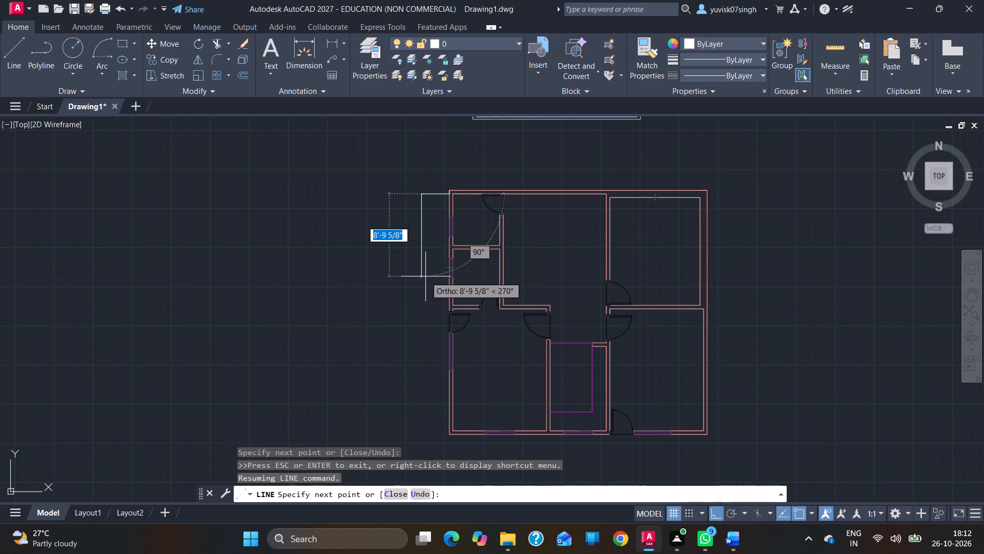
{"action": "key", "text": "5"}
{"action": "key", "text": "BackSpace"}
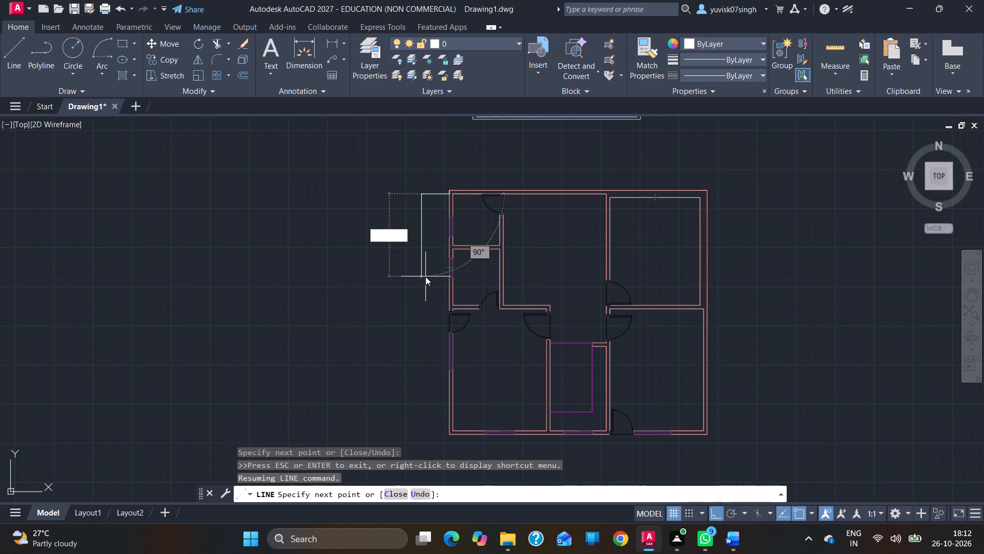
{"action": "key", "text": "6"}
{"action": "key", "text": "apostrophe"}
{"action": "key", "text": "Return"}
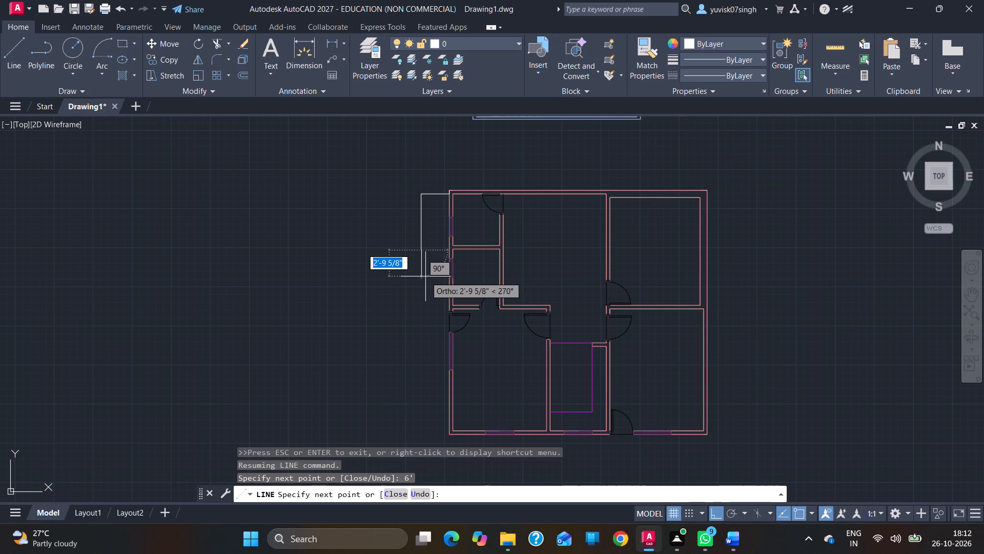
{"action": "scroll", "coordinate": [425, 276], "scroll_direction": "up", "scroll_amount": 3, "text": "ctrl"}
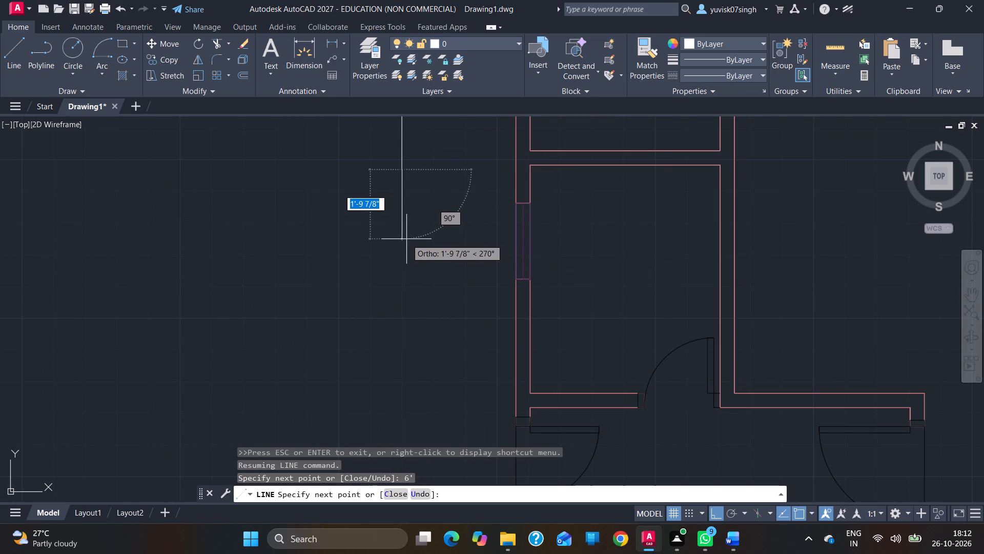
{"action": "key", "text": "1"}
{"action": "key", "text": "apostrophe"}
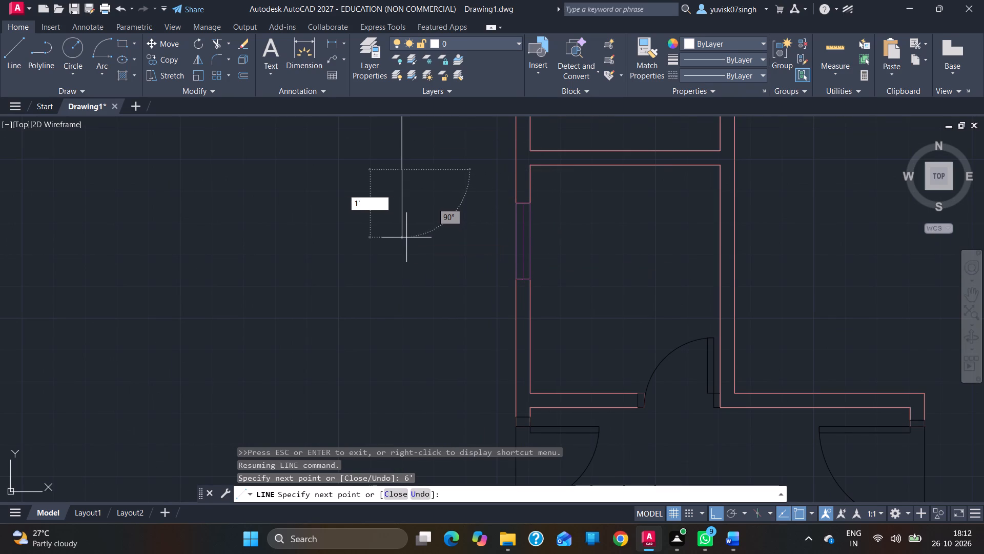
{"action": "key", "text": "6"}
{"action": "key", "text": "Return"}
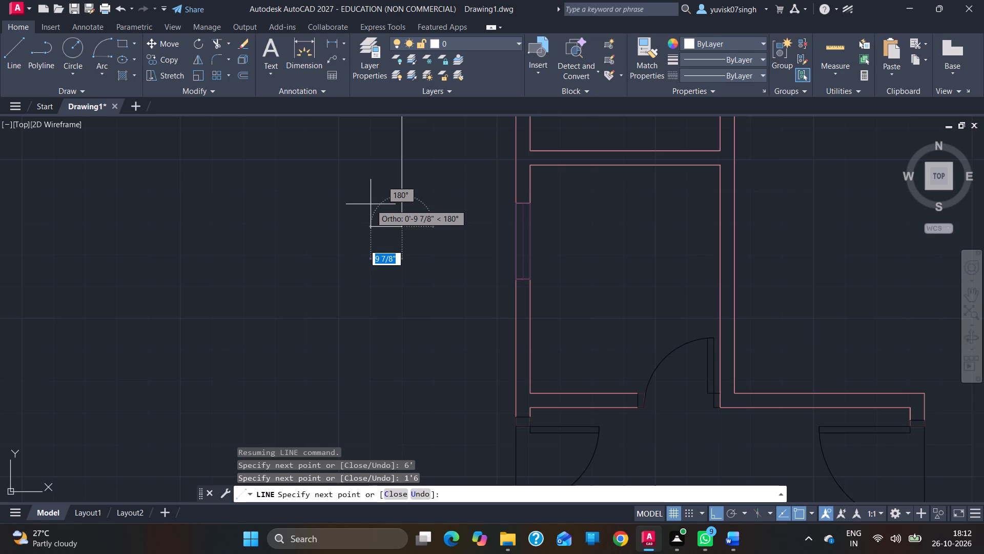
{"action": "key", "text": "6"}
{"action": "key", "text": "Return"}
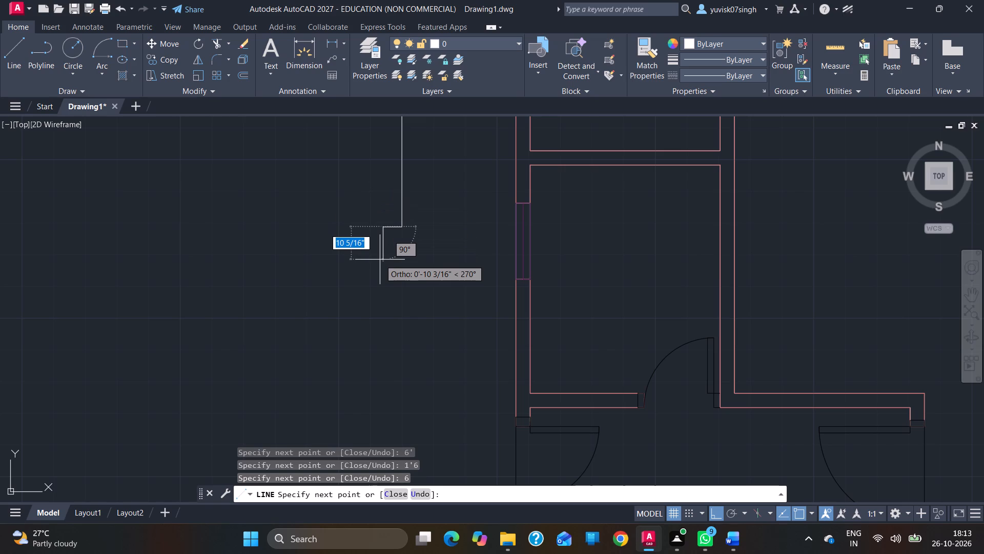
{"action": "key", "text": "Escape"}
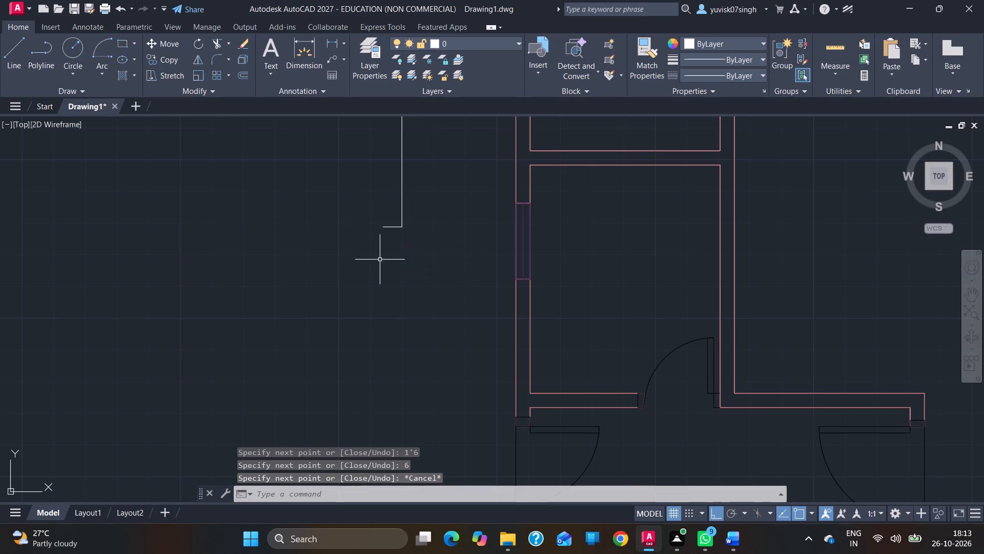
Draw a ByLayer line from the lower plan's lower-left outer wall corner 3' down and 3' outward to the left, ending it there.
{"action": "scroll", "coordinate": [685, 233], "scroll_direction": "down", "scroll_amount": 3, "text": "ctrl"}
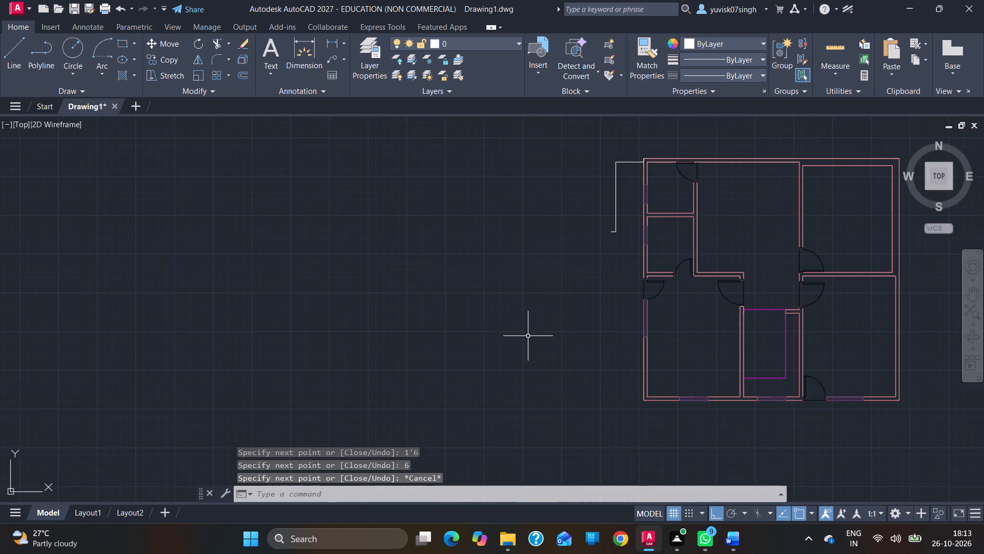
{"action": "left_click", "coordinate": [7, 61]}
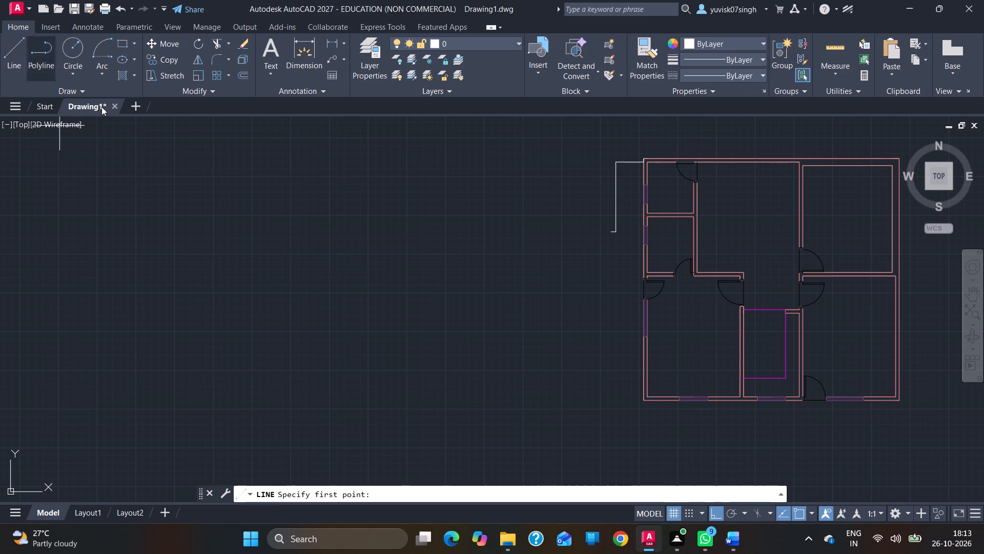
{"action": "left_click", "coordinate": [642, 402]}
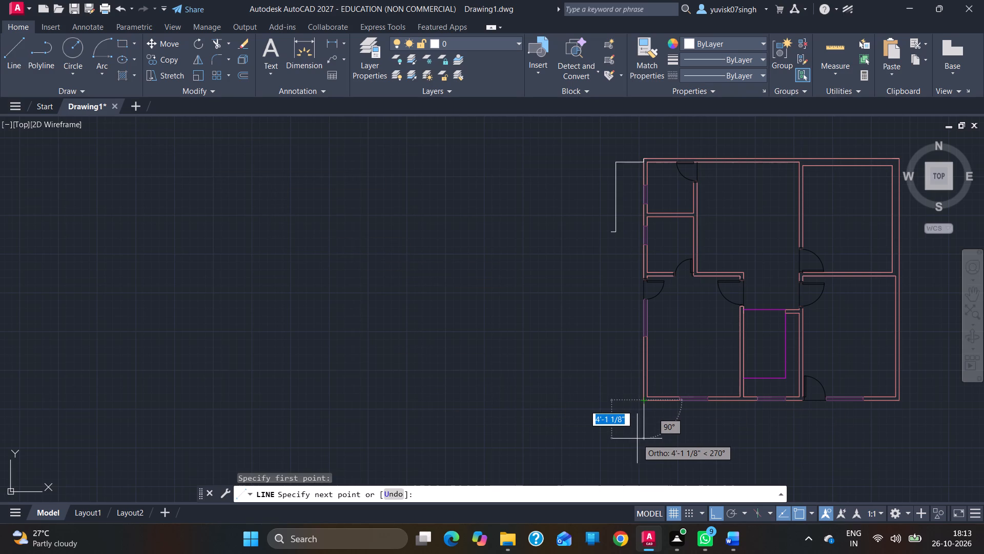
{"action": "type", "text": "3'"}
{"action": "key", "text": "Return"}
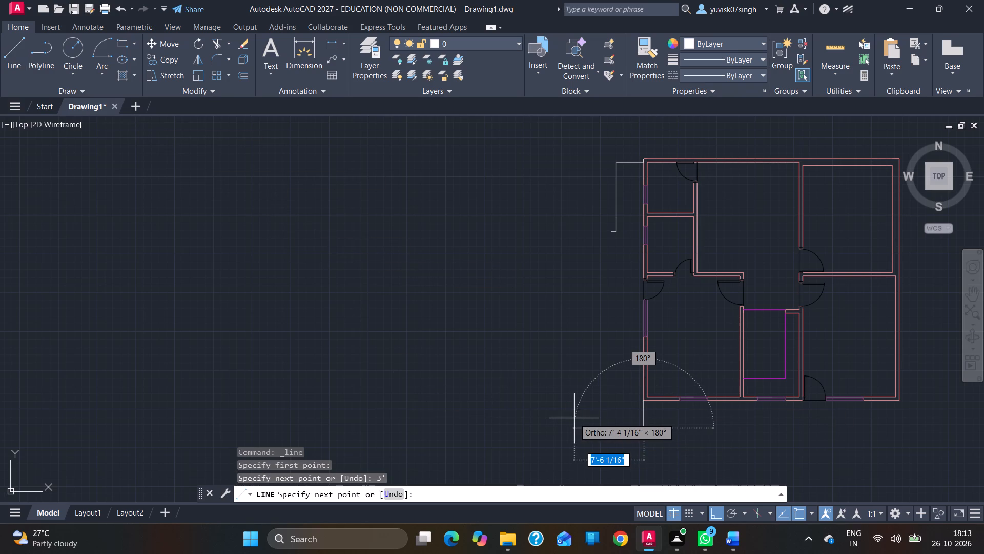
{"action": "key", "text": "3"}
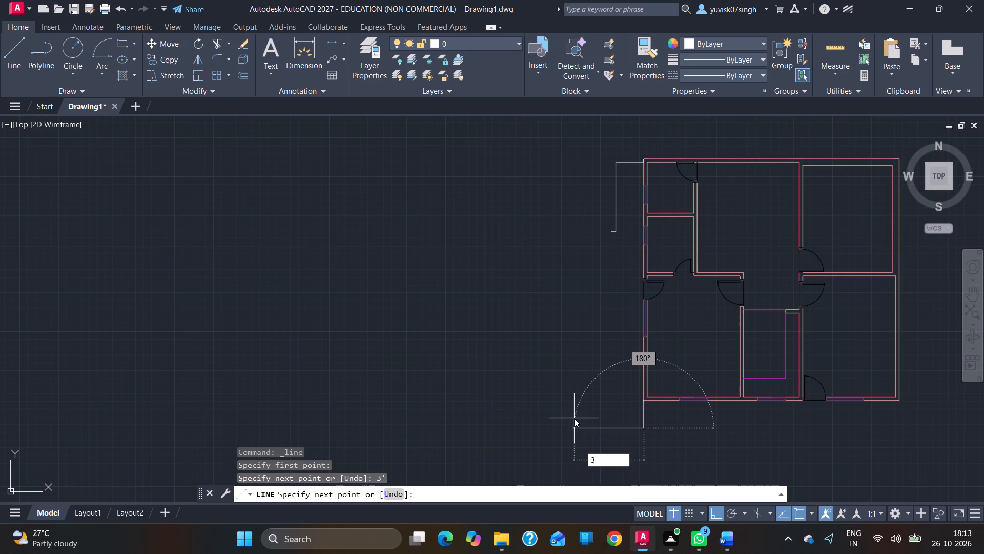
{"action": "type", "text": "''"}
{"action": "key", "text": "Return"}
{"action": "key", "text": "BackSpace"}
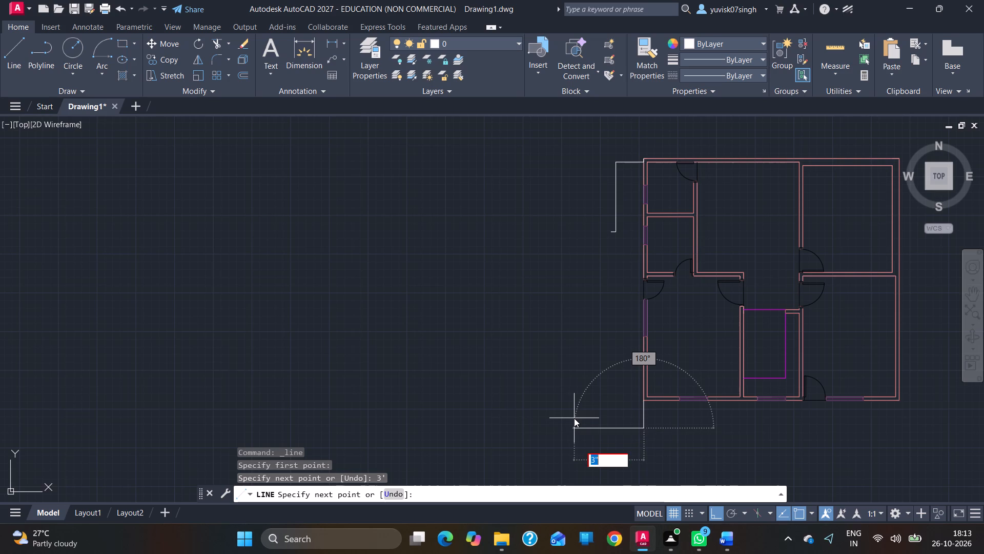
{"action": "type", "text": "3'"}
{"action": "key", "text": "Return"}
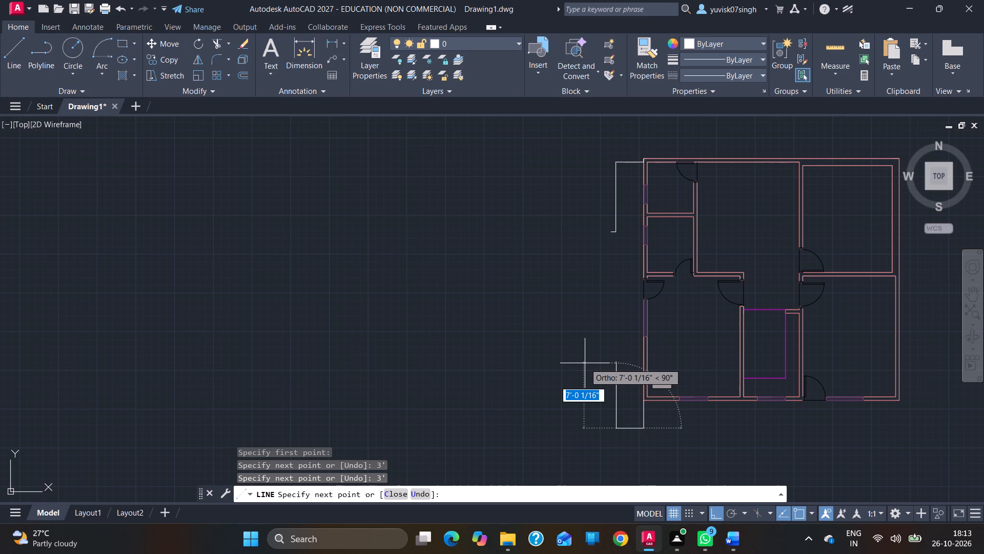
{"action": "key", "text": "Escape"}
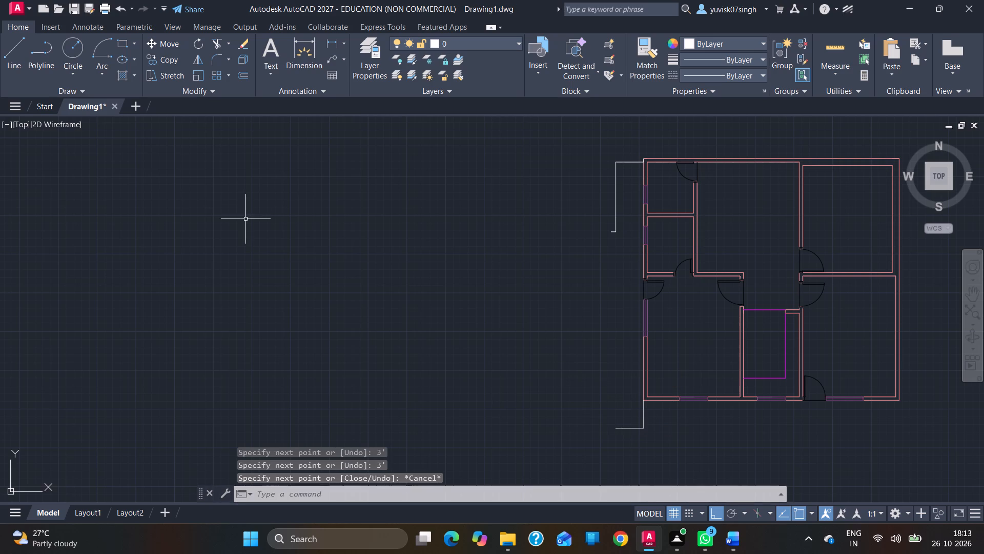
Draw the outer line from the lower outline's free end 7'-6" up, 6" outward, and up to the end of the upper outline's step.
{"action": "left_click", "coordinate": [5, 71]}
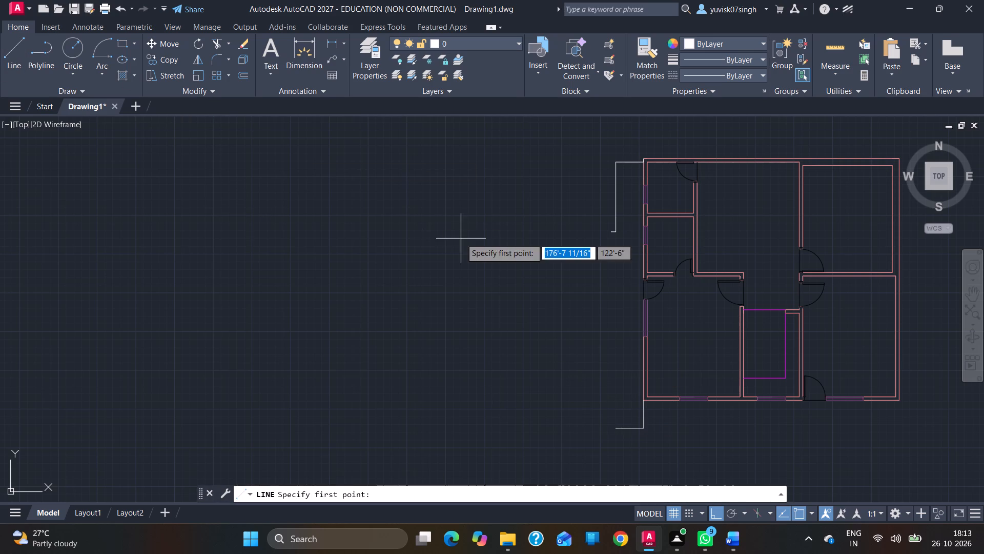
{"action": "left_click", "coordinate": [617, 165]}
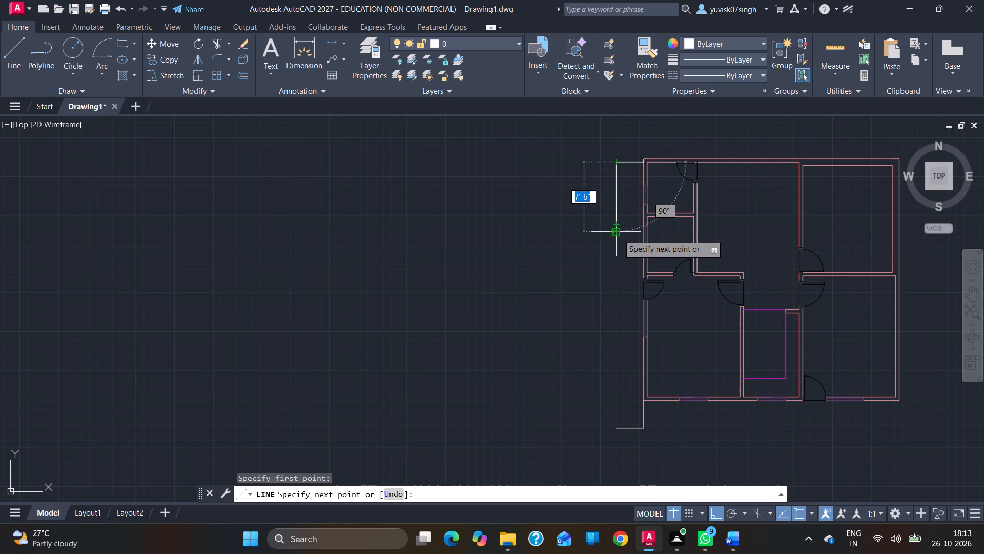
{"action": "left_click", "coordinate": [25, 58]}
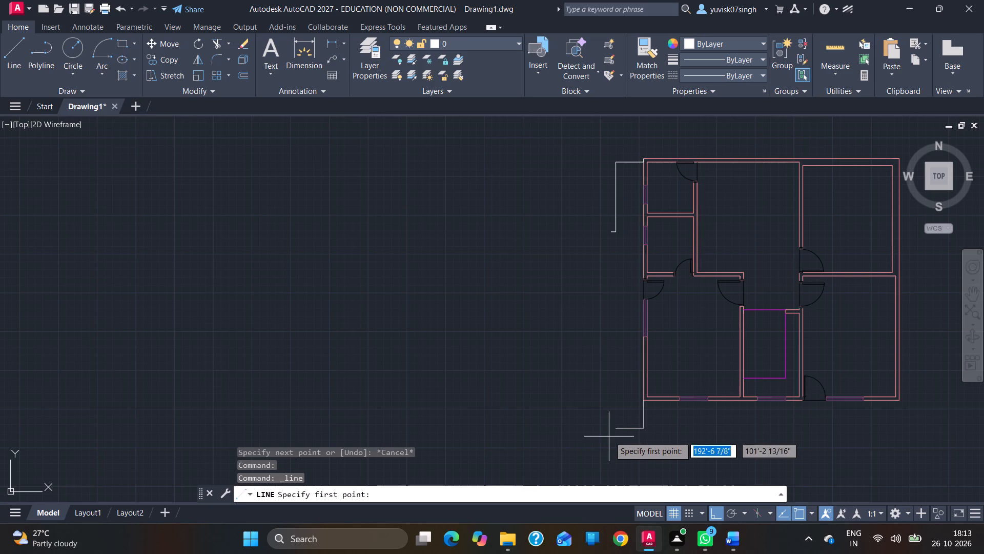
{"action": "left_click", "coordinate": [613, 430]}
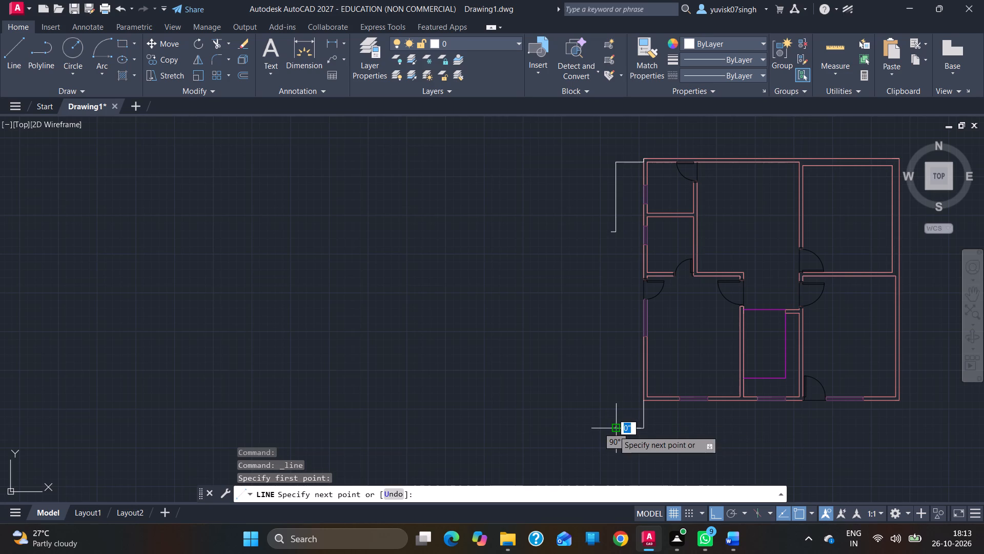
{"action": "key", "text": "7"}
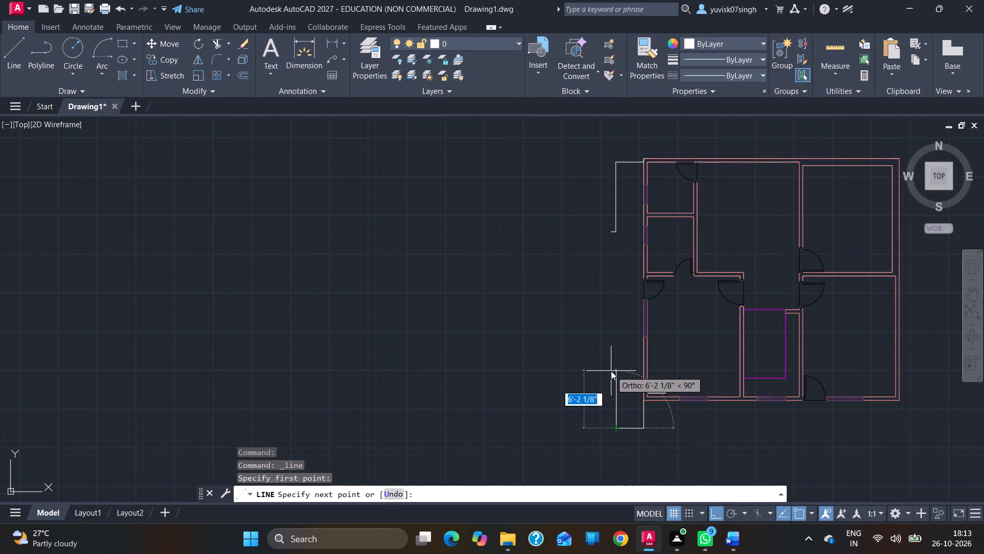
{"action": "type", "text": "'6"}
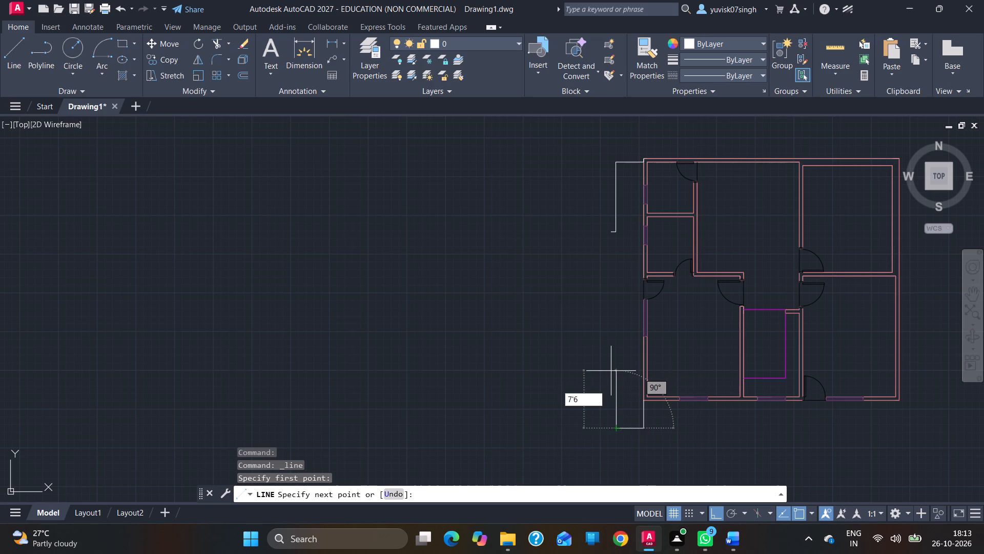
{"action": "key", "text": "Return"}
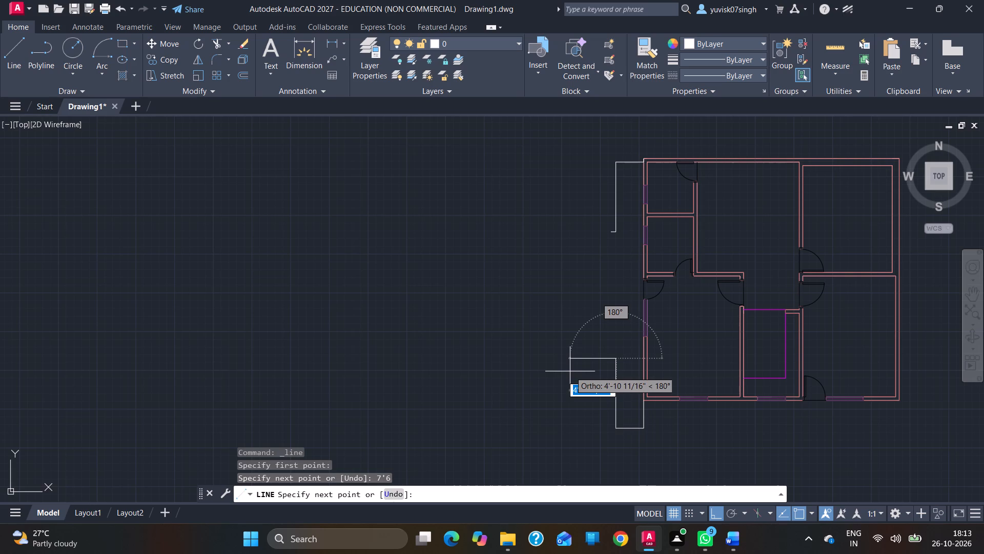
{"action": "key", "text": "6"}
{"action": "key", "text": "Return"}
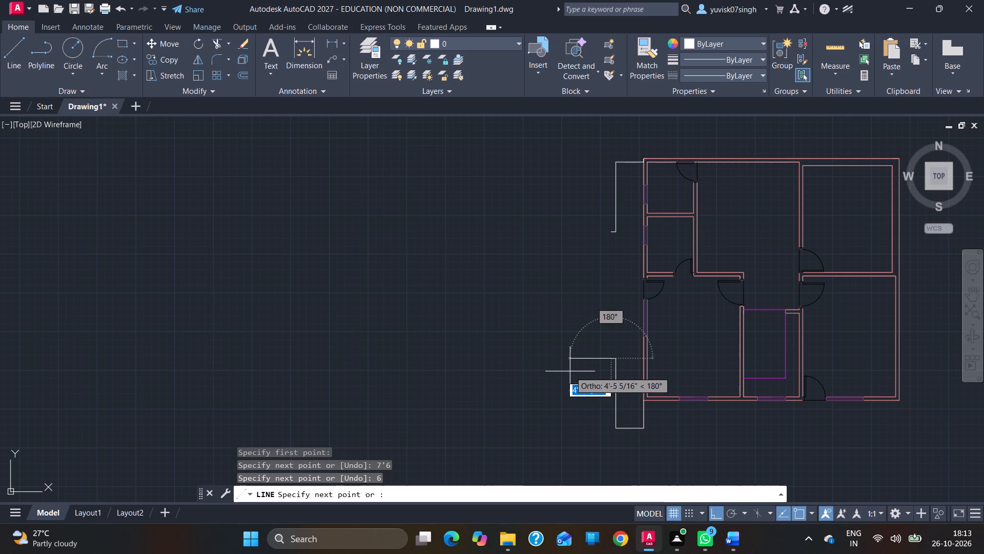
{"action": "left_click", "coordinate": [610, 230]}
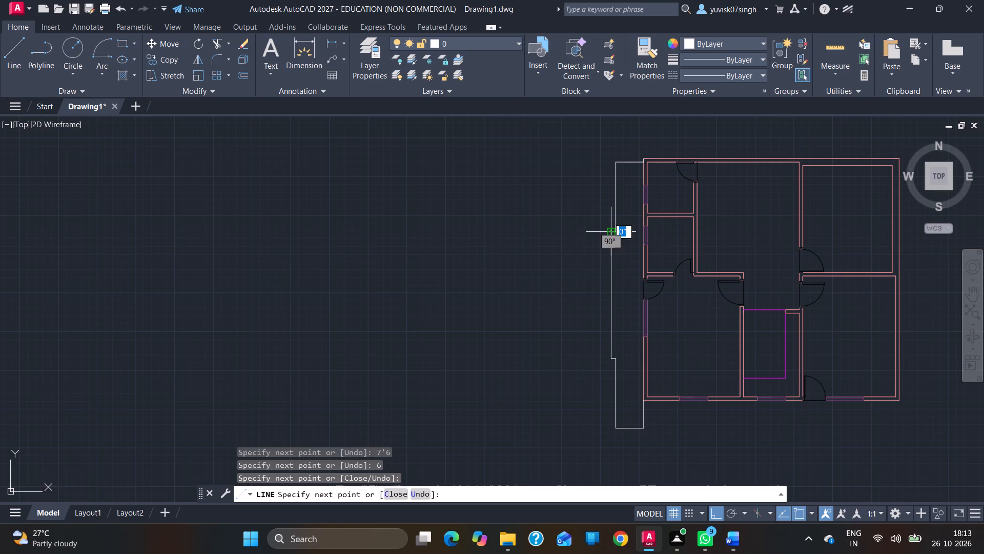
{"action": "key", "text": "Escape"}
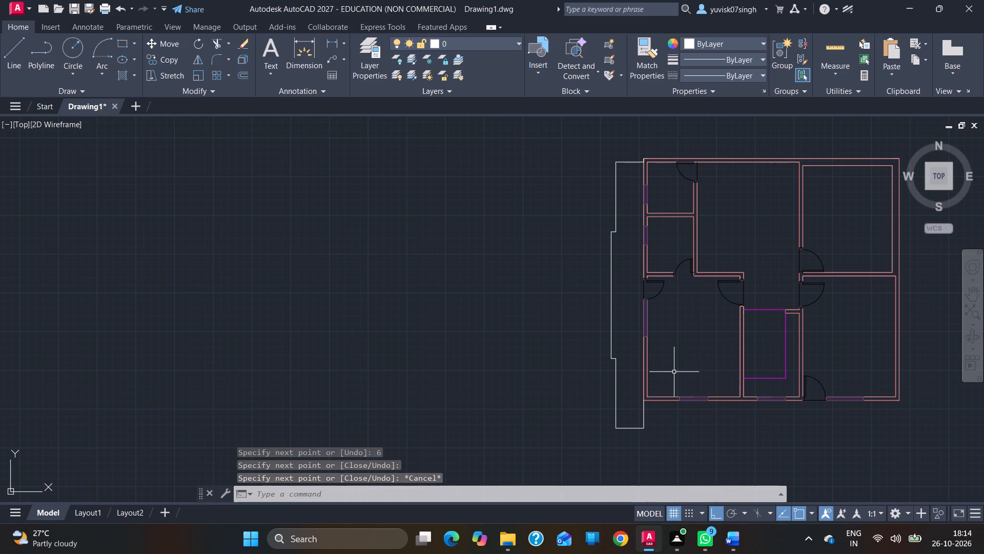
Draw a line from the outline's lower-left corner 7'-6" to the right and 6" down, ending it there.
{"action": "left_click", "coordinate": [23, 64]}
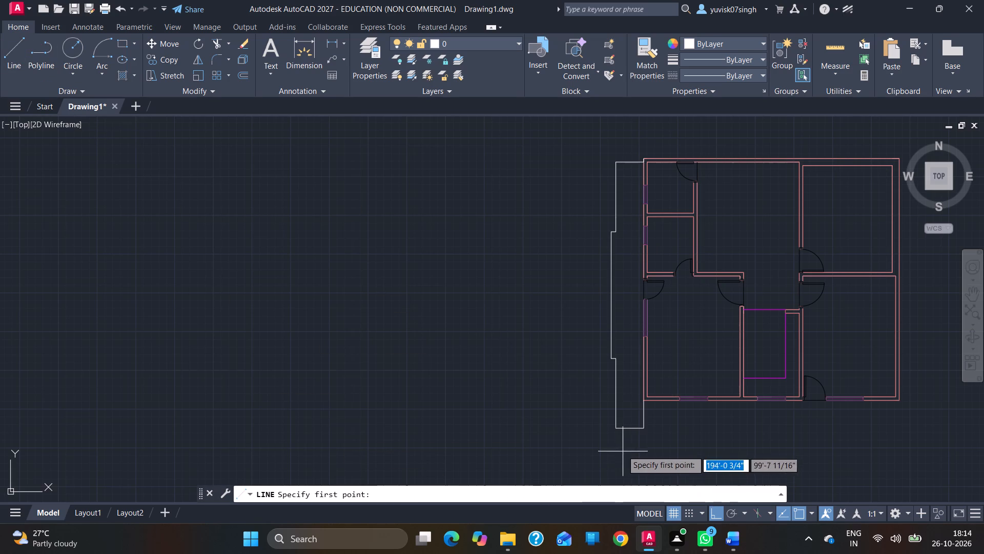
{"action": "left_click_drag", "start_coordinate": [615, 430], "coordinate": [686, 436]}
{"action": "type", "text": "7'6"}
{"action": "key", "text": "Return"}
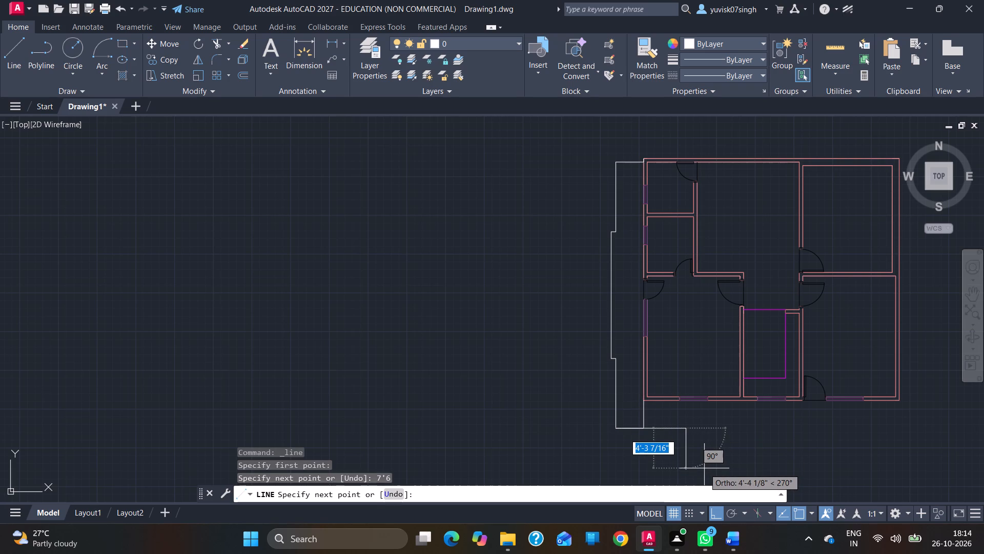
{"action": "key", "text": "6"}
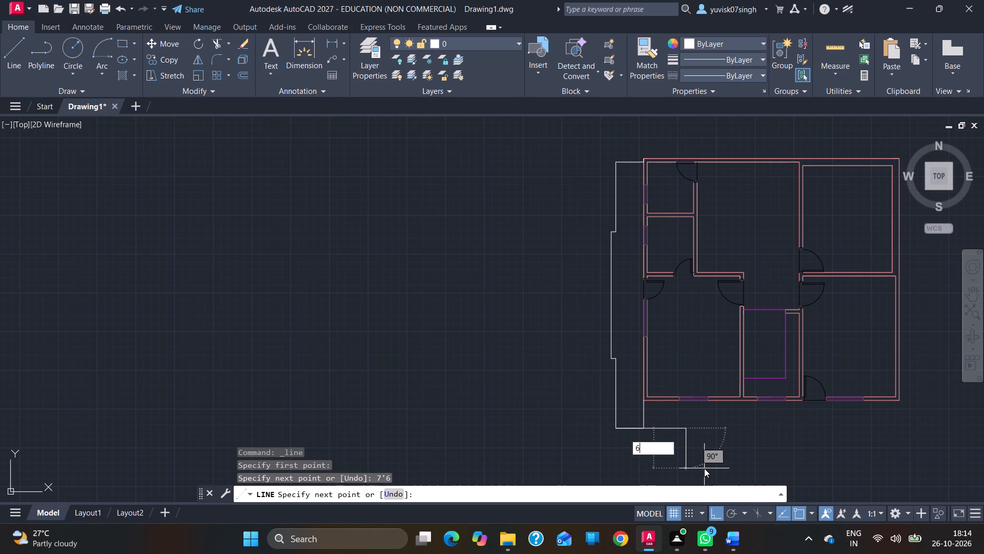
{"action": "key", "text": "Return"}
{"action": "key", "text": "Escape"}
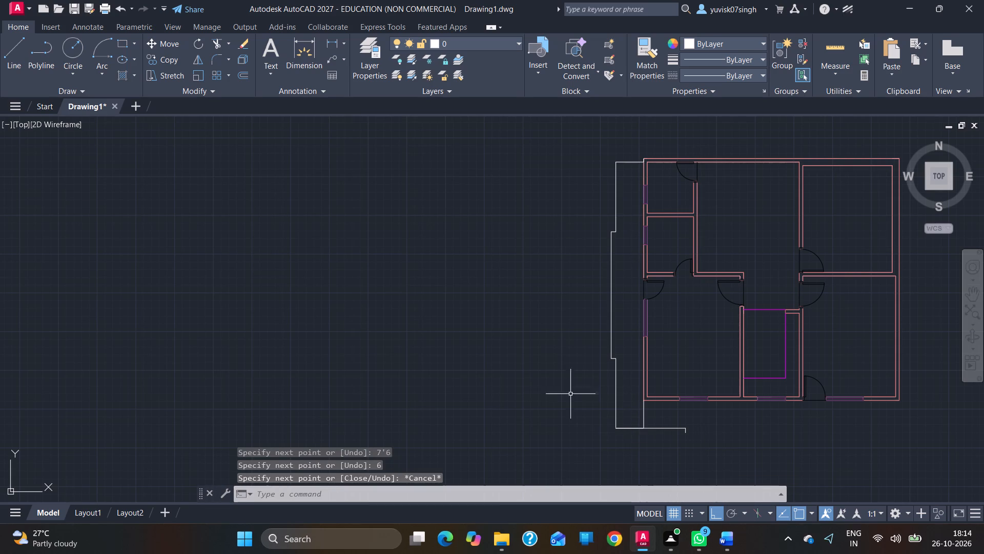
Draw a line from the lower plan's lower-right outer wall corner 4 1/2" left along the wall, 3' down, and 7'-6" left.
{"action": "scroll", "coordinate": [553, 382], "scroll_direction": "down", "scroll_amount": 3, "text": "ctrl"}
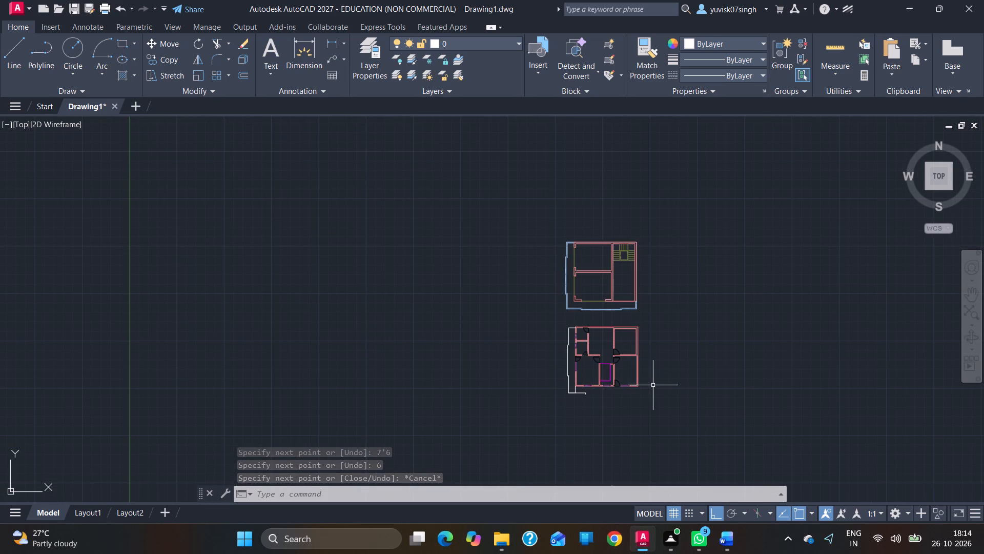
{"action": "scroll", "coordinate": [653, 385], "scroll_direction": "up", "scroll_amount": 3, "text": "ctrl"}
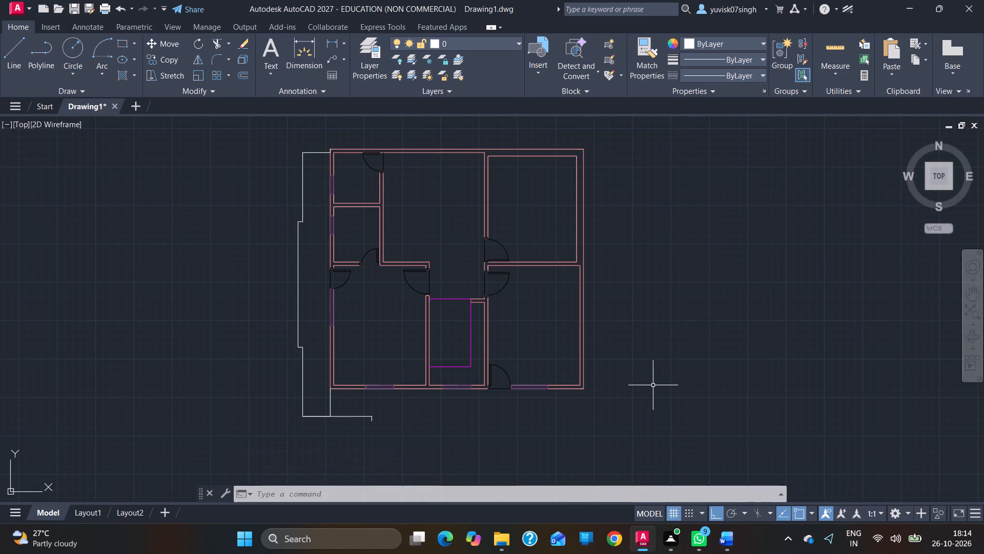
{"action": "scroll", "coordinate": [653, 385], "scroll_direction": "up", "scroll_amount": 2, "text": "ctrl"}
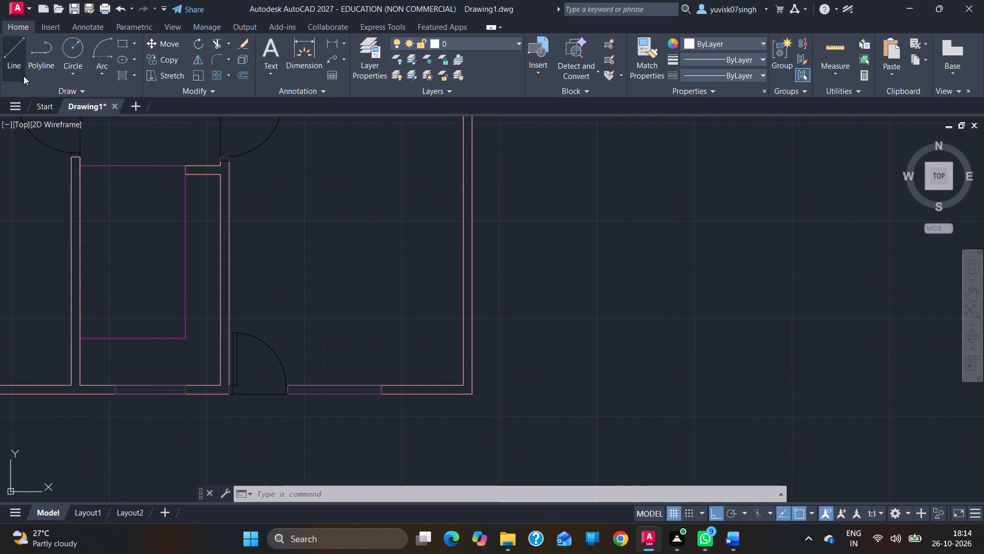
{"action": "left_click", "coordinate": [18, 58]}
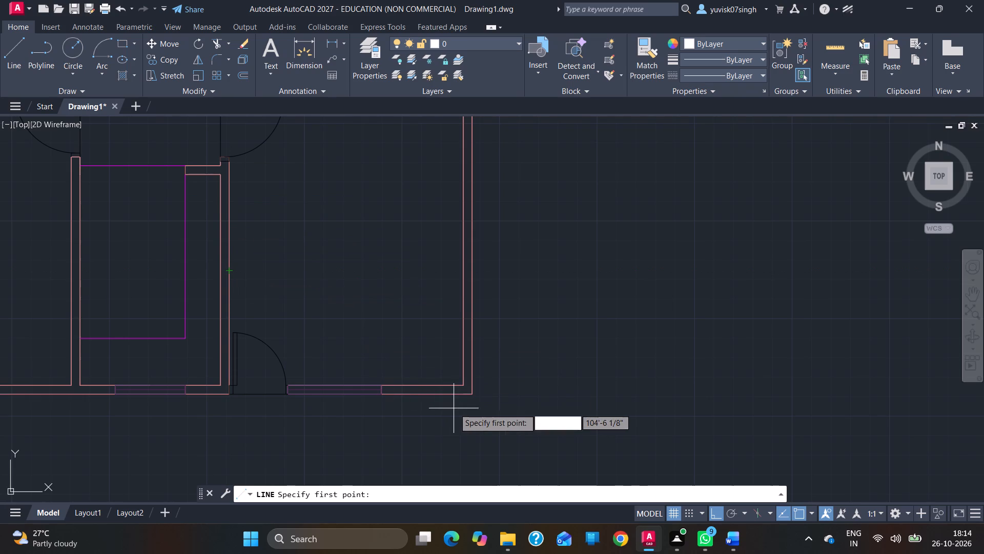
{"action": "left_click", "coordinate": [471, 394]}
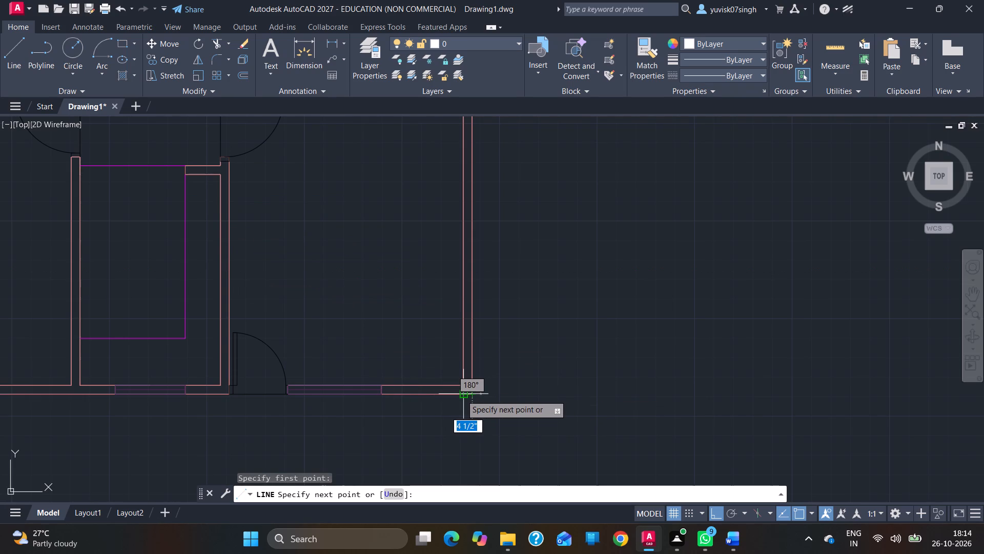
{"action": "left_click", "coordinate": [461, 395]}
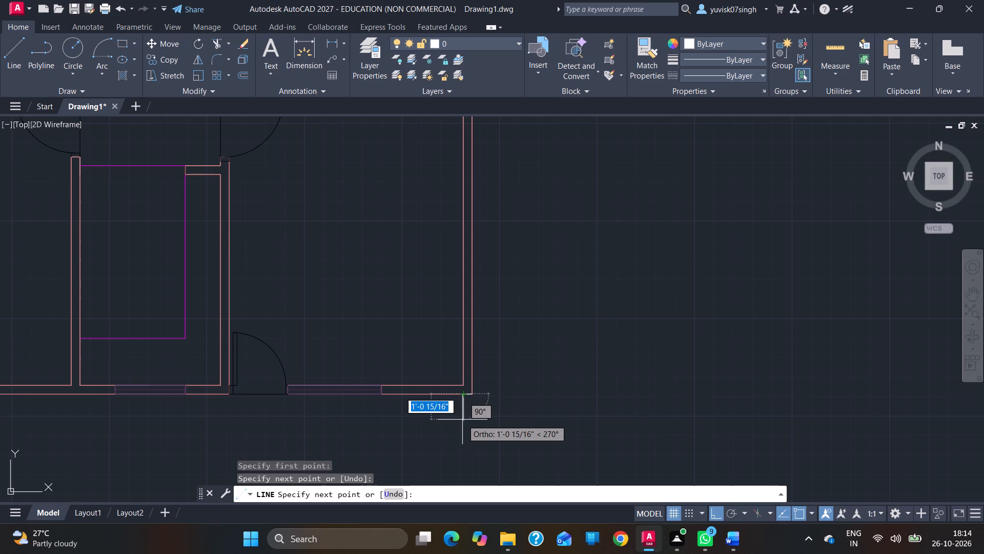
{"action": "key", "text": "3"}
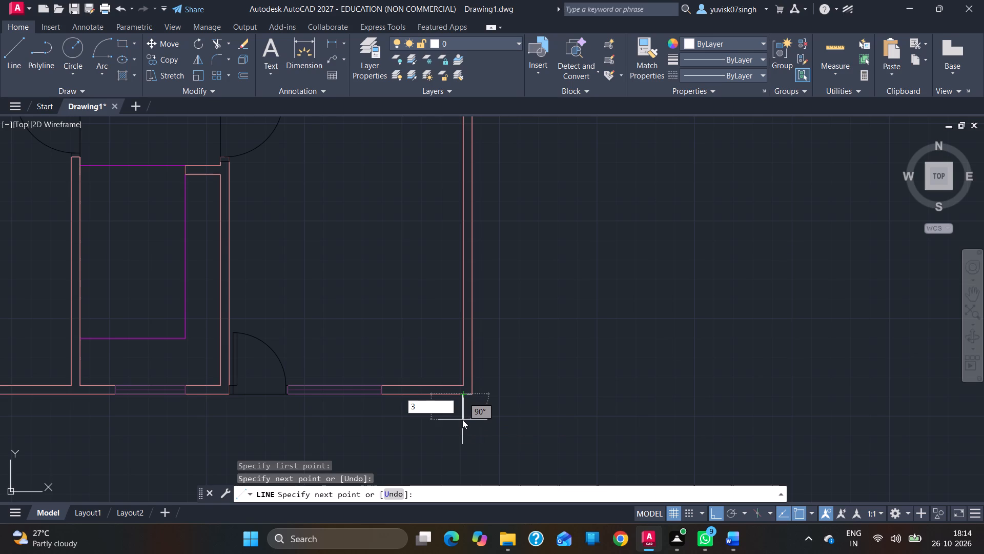
{"action": "key", "text": "apostrophe"}
{"action": "key", "text": "Return"}
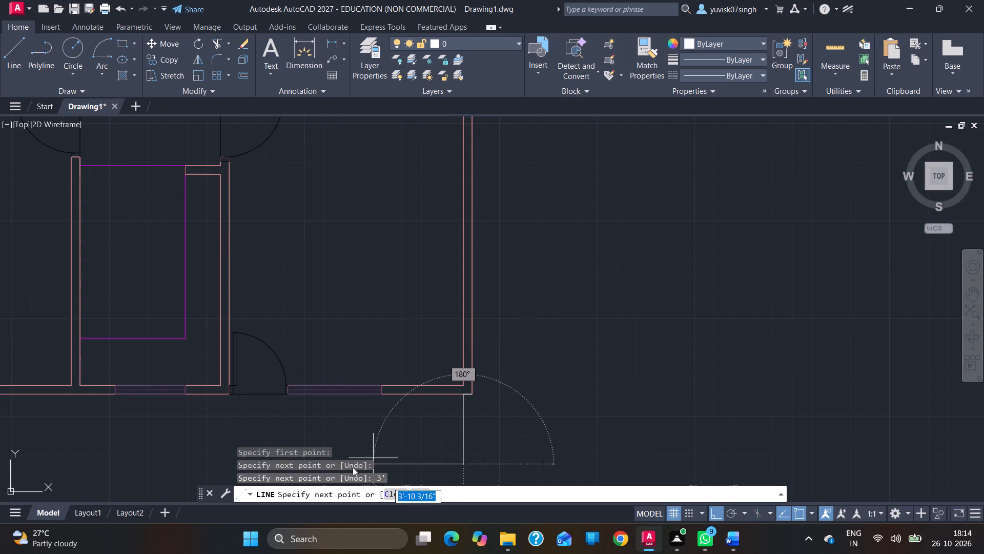
{"action": "key", "text": "7"}
{"action": "key", "text": "apostrophe"}
{"action": "key", "text": "6"}
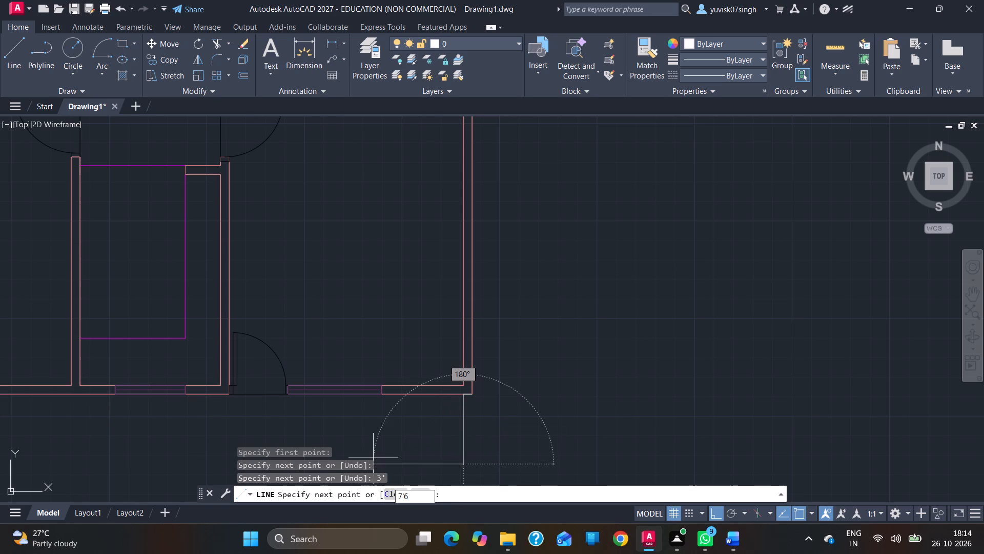
{"action": "key", "text": "Return"}
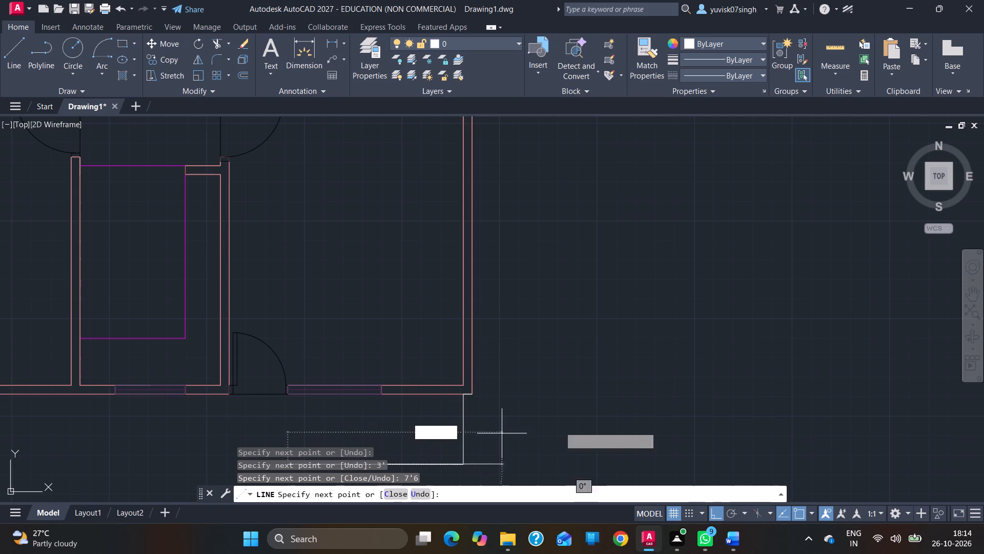
Continue the line 6" down and left to the free end of the outline's lower-left step, ending it there.
{"action": "left_click", "coordinate": [964, 285]}
{"action": "left_click", "coordinate": [968, 289]}
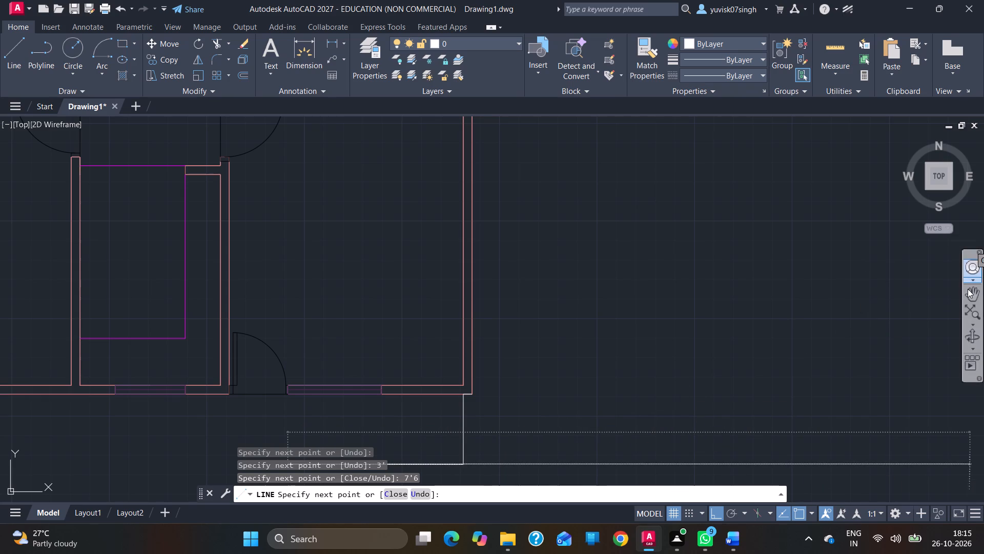
{"action": "left_click_drag", "start_coordinate": [739, 340], "coordinate": [818, 182]}
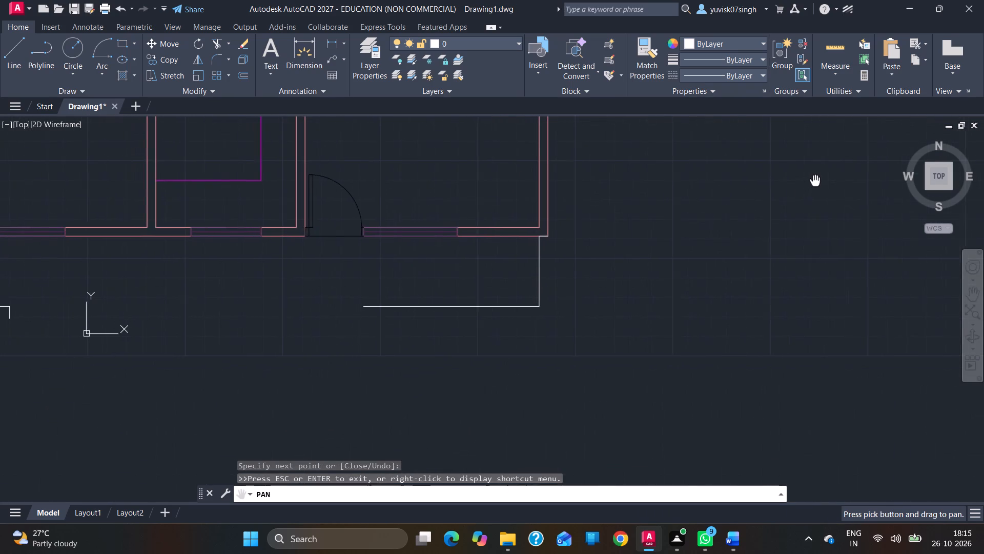
{"action": "left_click_drag", "start_coordinate": [818, 182], "coordinate": [871, 179]}
{"action": "key", "text": "Escape"}
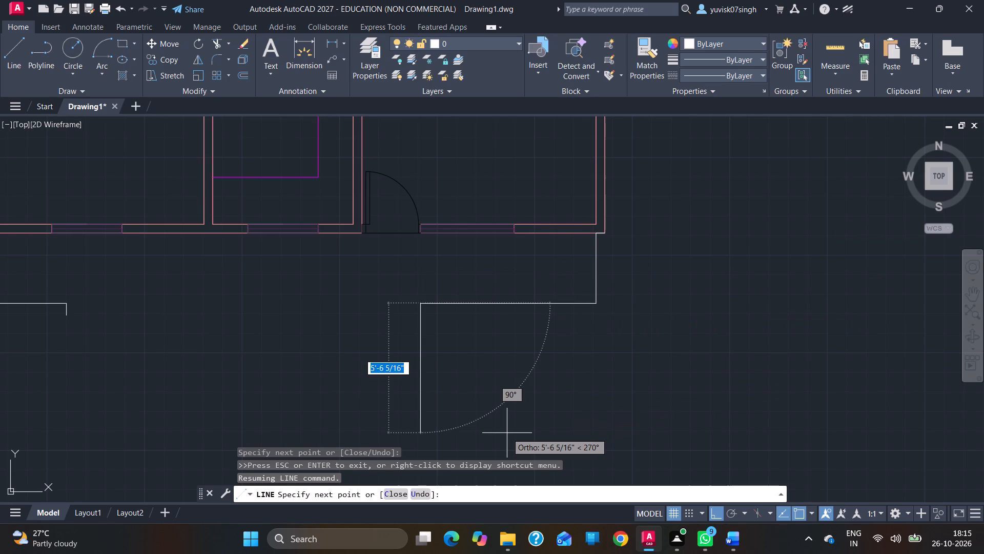
{"action": "key", "text": "6"}
{"action": "key", "text": "Return"}
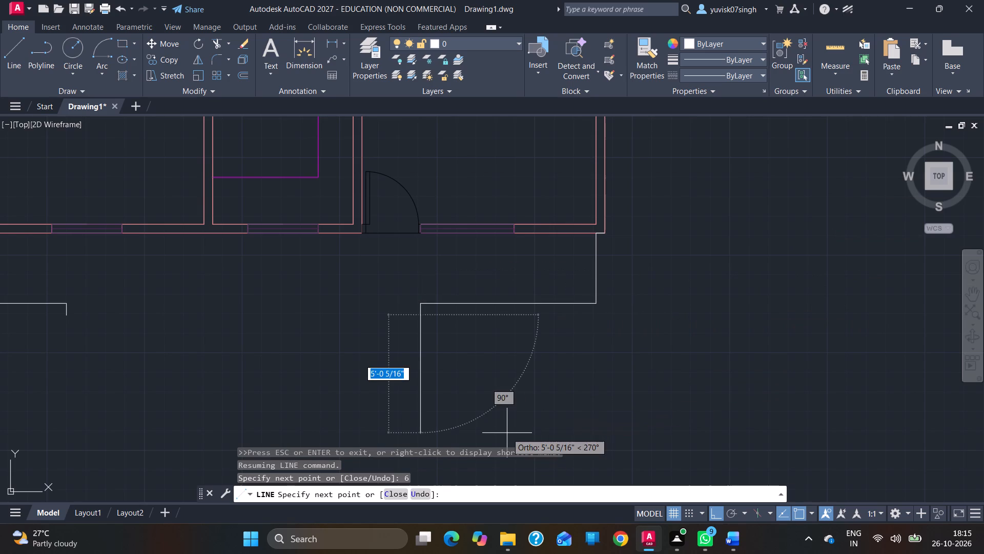
{"action": "left_click", "coordinate": [63, 319]}
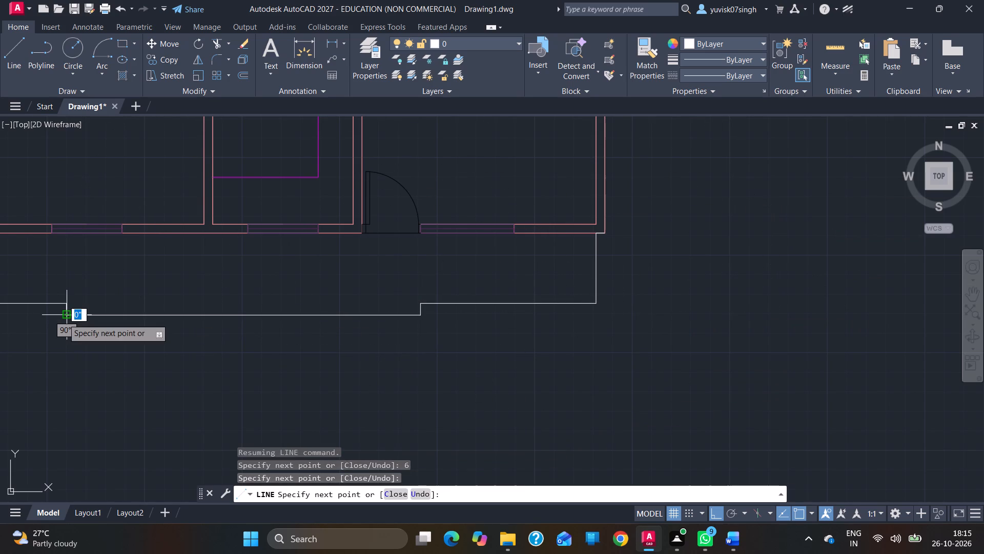
{"action": "key", "text": "Escape"}
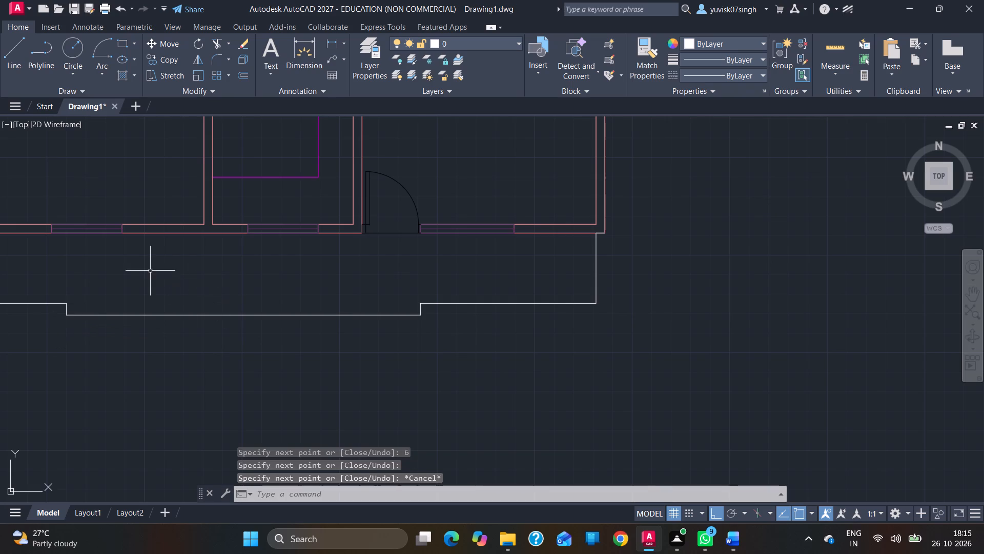
Draw a second outline from the lower-right outer wall corner 3' down, 4.5" further down, 7'-10 1/2" left to the step, and 4.5" back right.
{"action": "left_click", "coordinate": [8, 70]}
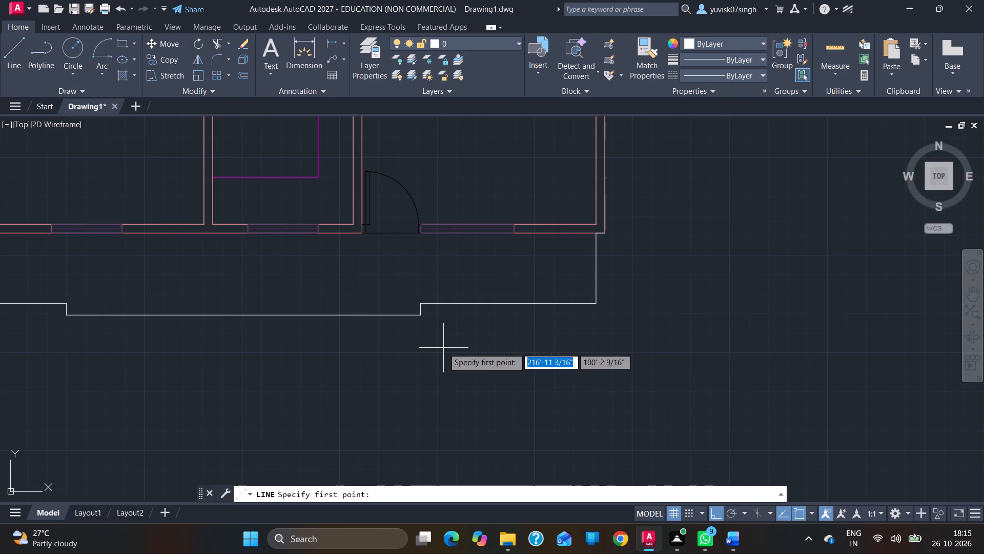
{"action": "left_click", "coordinate": [605, 234]}
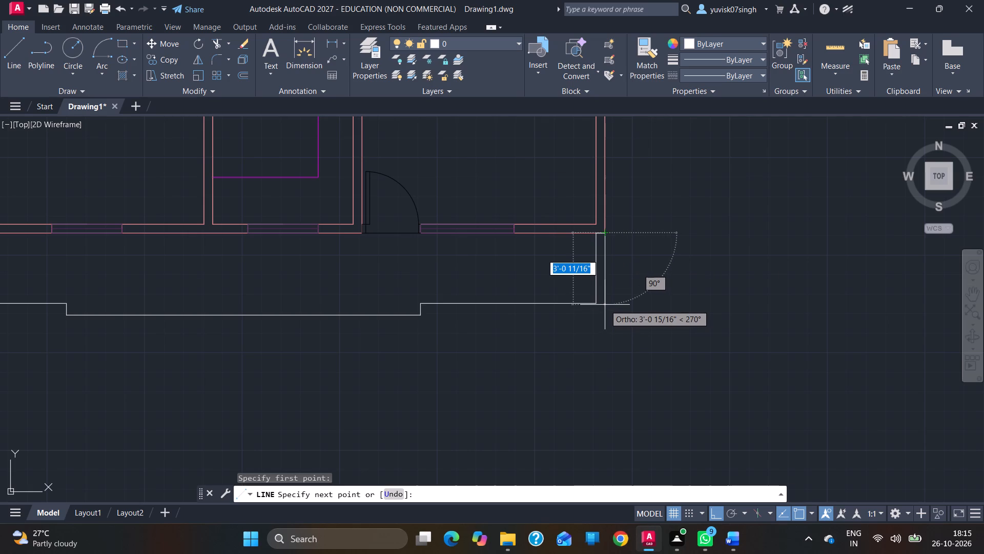
{"action": "key", "text": "3"}
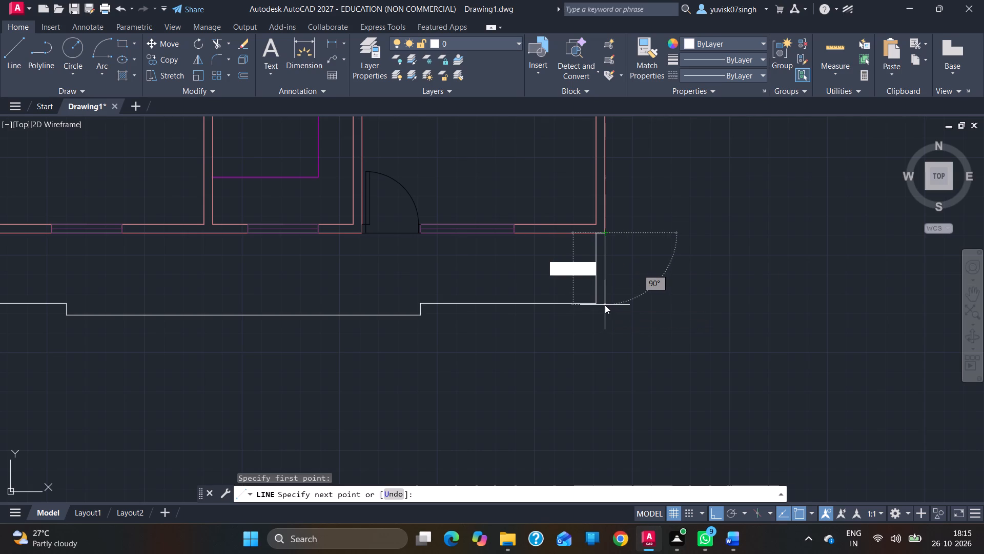
{"action": "key", "text": "apostrophe"}
{"action": "key", "text": "Return"}
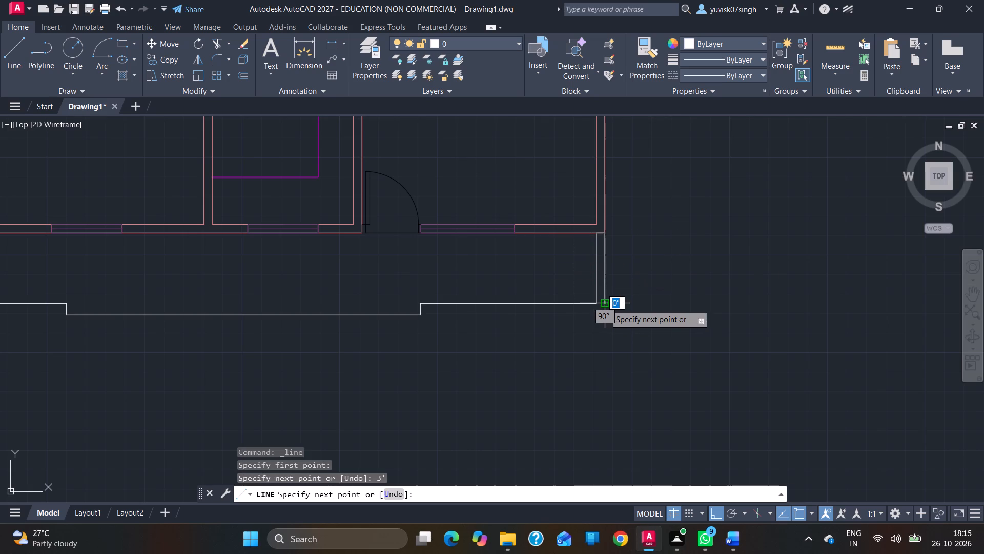
{"action": "type", "text": "4.5"}
{"action": "key", "text": "Return"}
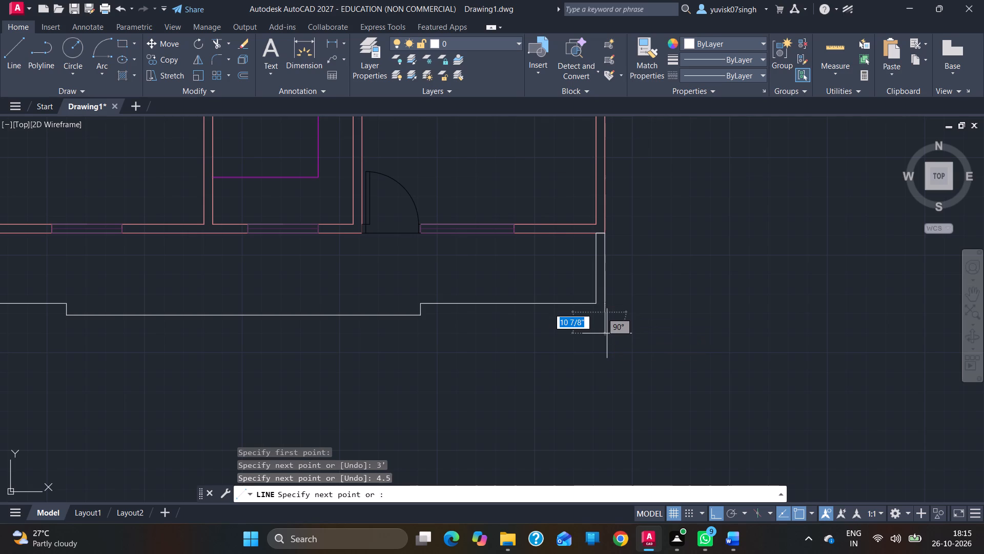
{"action": "left_click", "coordinate": [417, 309]}
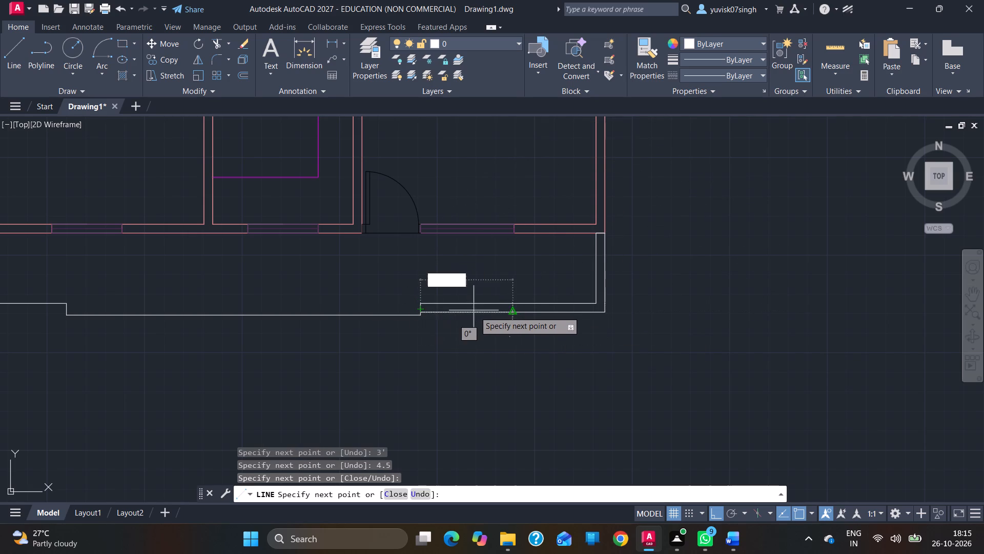
{"action": "type", "text": "4."}
{"action": "key", "text": "5"}
{"action": "key", "text": "Return"}
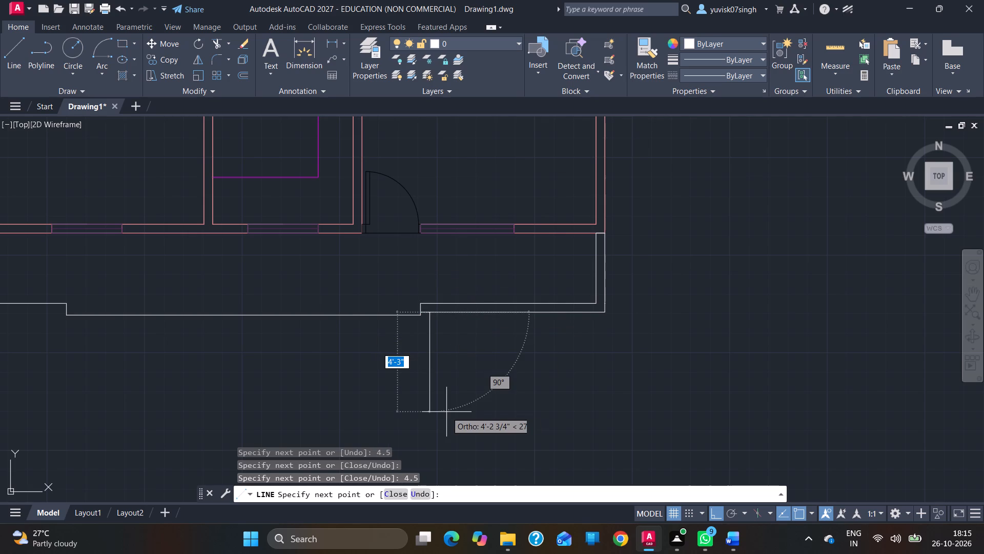
Continue the second outline 4.5" down, 15'-6" left to align with the other step, 4.5" further left, and 4.5" up.
{"action": "type", "text": "4."}
{"action": "key", "text": "5"}
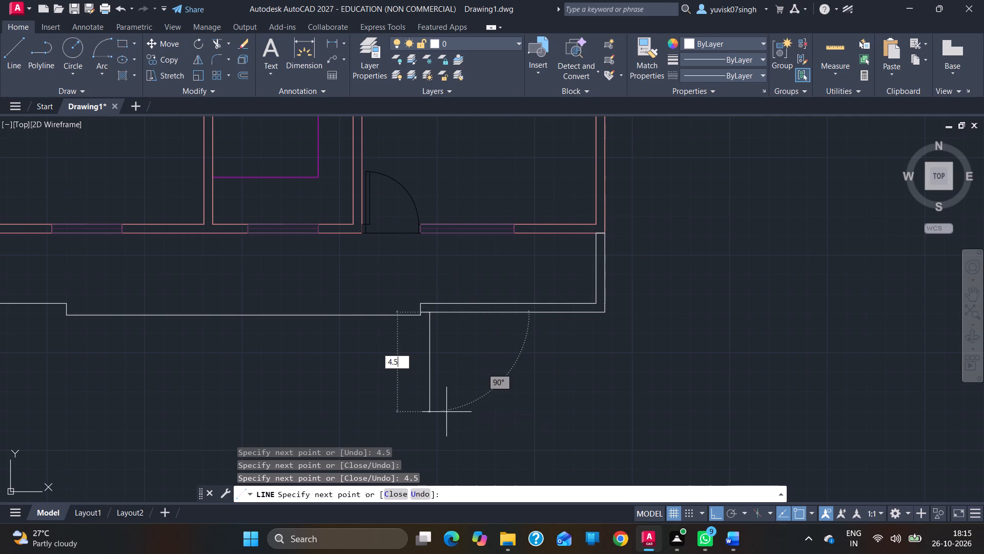
{"action": "key", "text": "Return"}
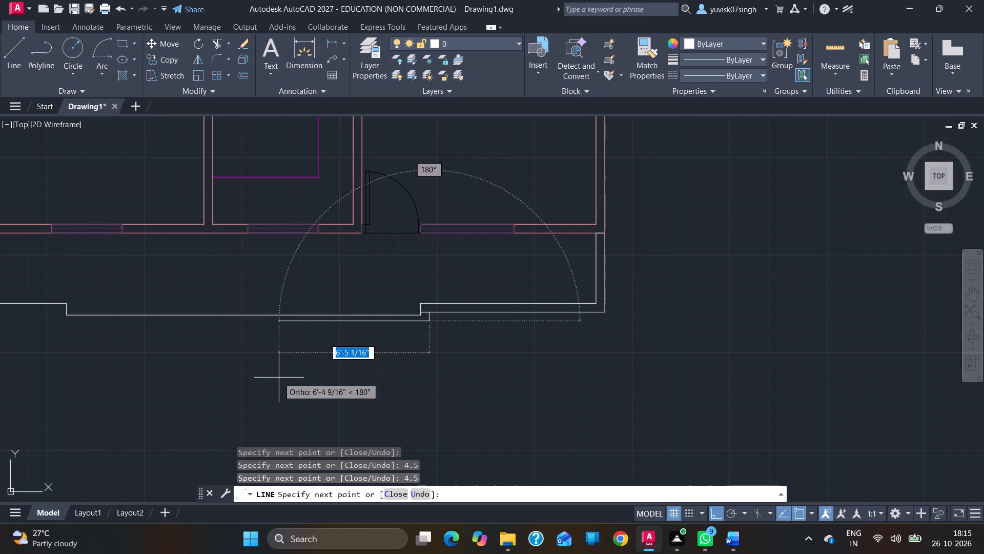
{"action": "left_click", "coordinate": [66, 318]}
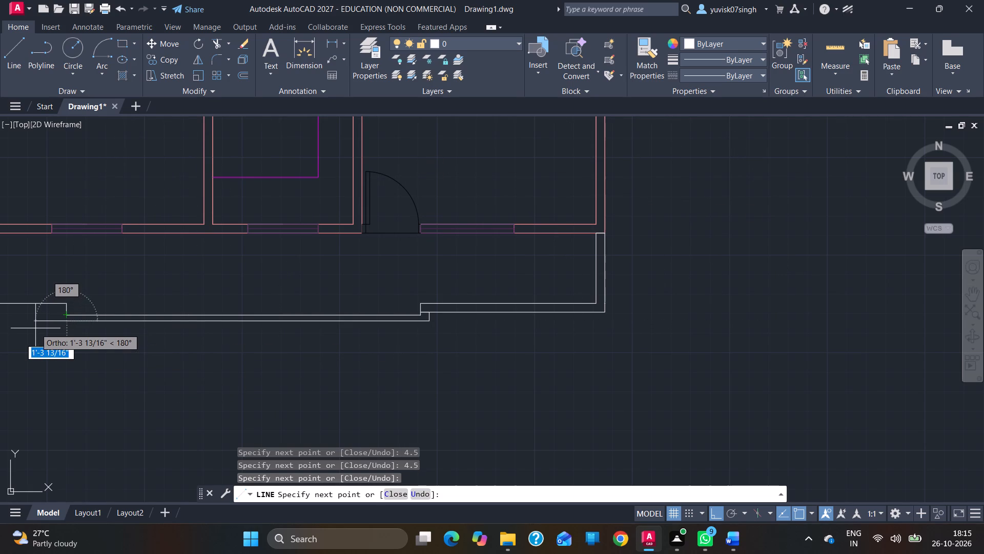
{"action": "key", "text": "4"}
{"action": "type", "text": ".5"}
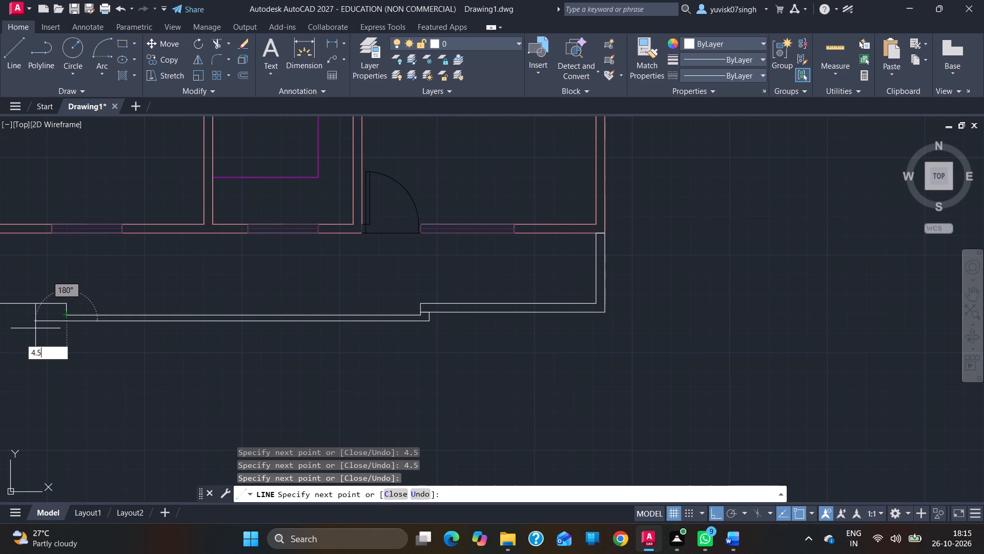
{"action": "key", "text": "Return"}
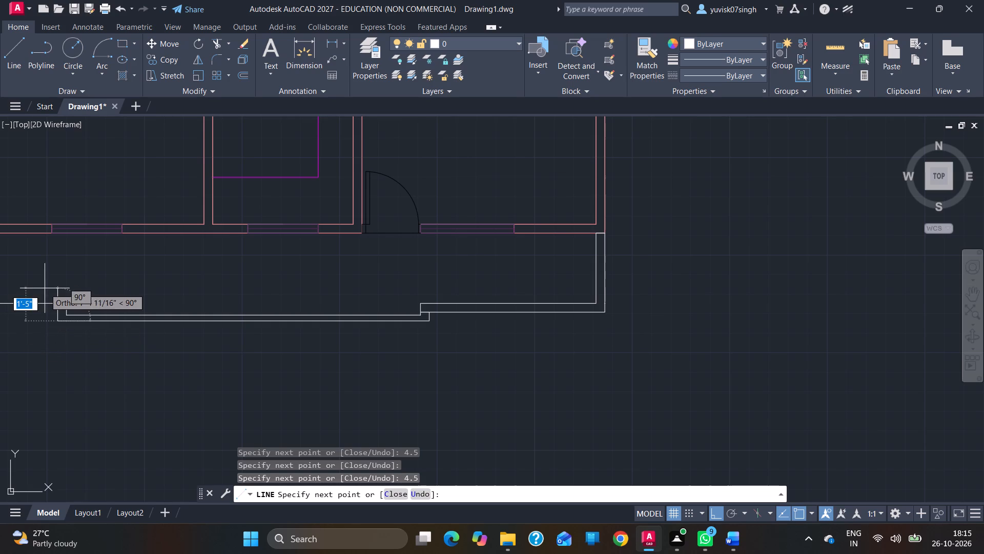
{"action": "key", "text": "4"}
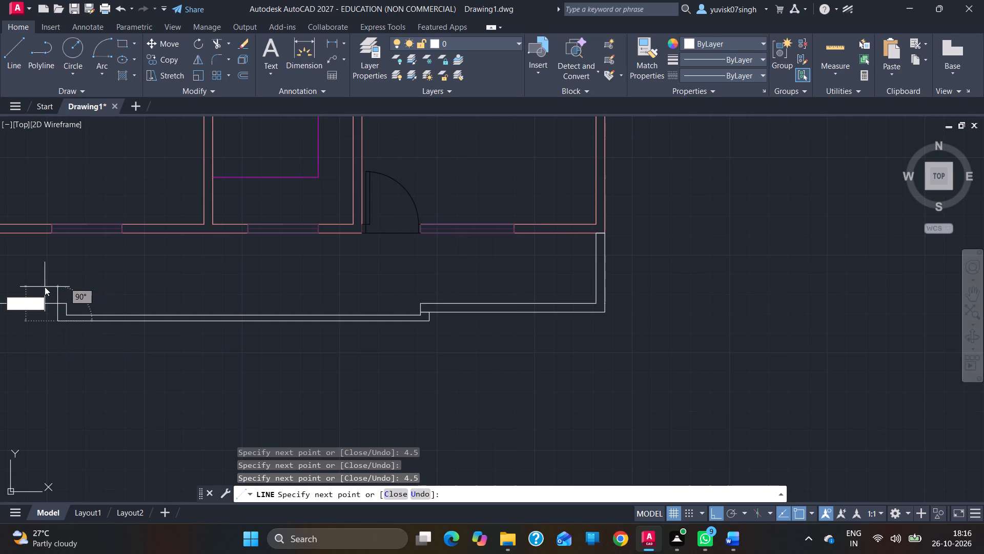
{"action": "key", "text": "period"}
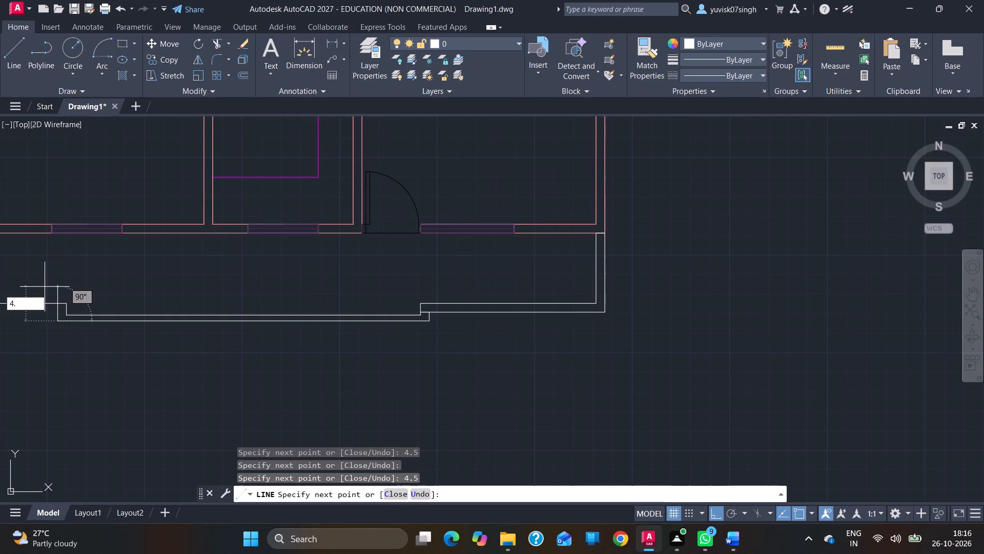
{"action": "key", "text": "5"}
{"action": "key", "text": "Return"}
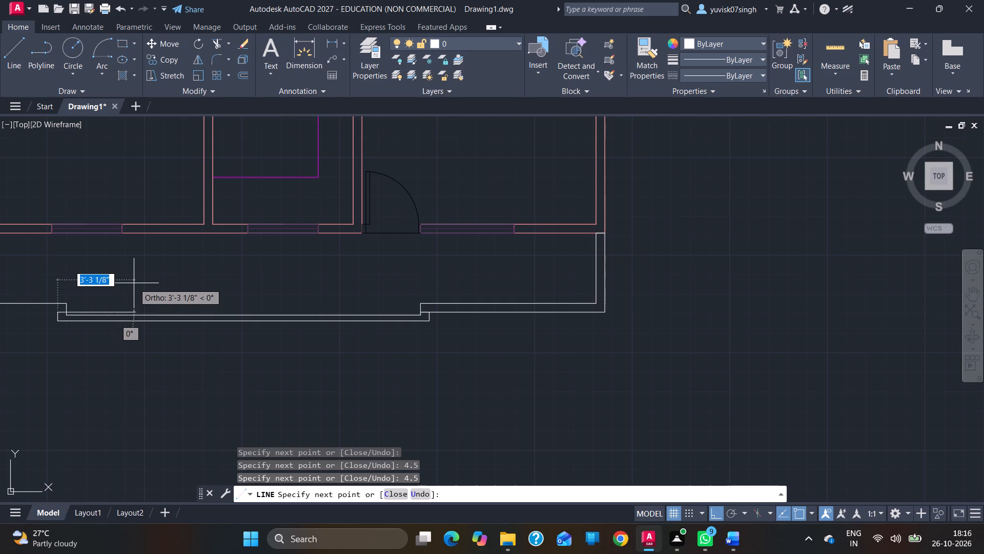
Continue the second outline 7'-1 1/2" left to align with the first outline's lower-left corner, and 4.5" further left.
{"action": "scroll", "coordinate": [134, 283], "scroll_direction": "down", "scroll_amount": 1, "text": "ctrl"}
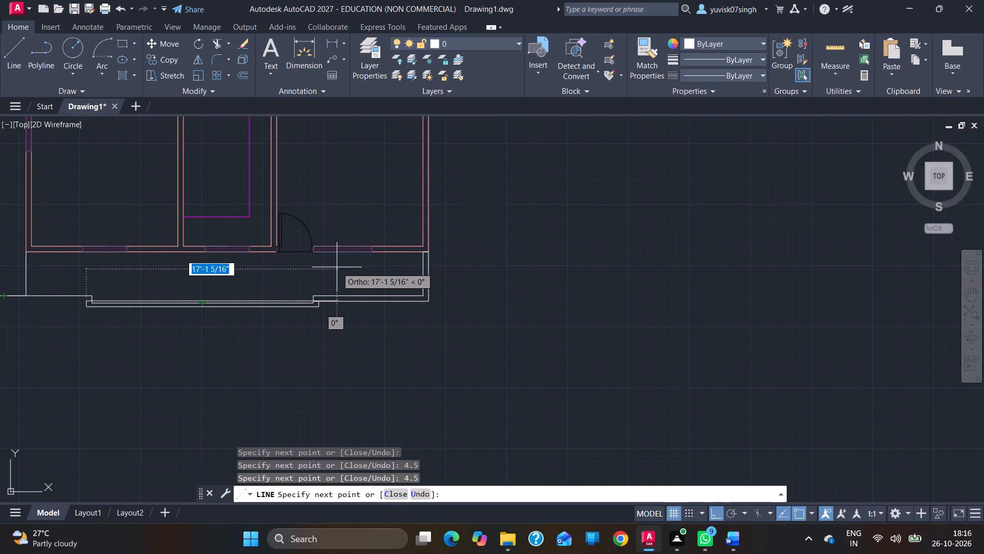
{"action": "scroll", "coordinate": [337, 267], "scroll_direction": "down", "scroll_amount": 4, "text": "ctrl"}
{"action": "scroll", "coordinate": [235, 282], "scroll_direction": "up", "scroll_amount": 6, "text": "ctrl"}
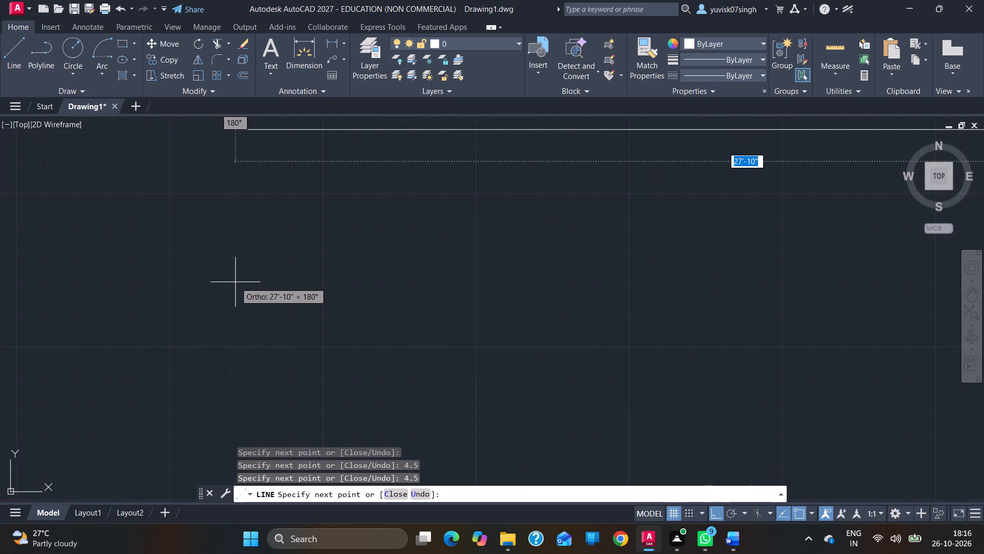
{"action": "scroll", "coordinate": [235, 282], "scroll_direction": "down", "scroll_amount": 6, "text": "ctrl"}
{"action": "scroll", "coordinate": [270, 278], "scroll_direction": "up", "scroll_amount": 4, "text": "ctrl"}
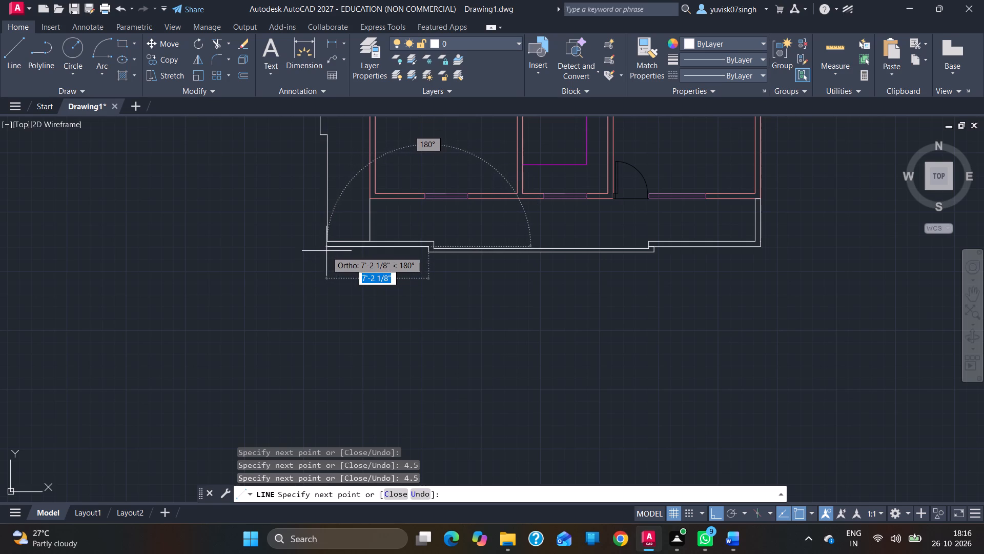
{"action": "scroll", "coordinate": [326, 251], "scroll_direction": "up", "scroll_amount": 4, "text": "ctrl"}
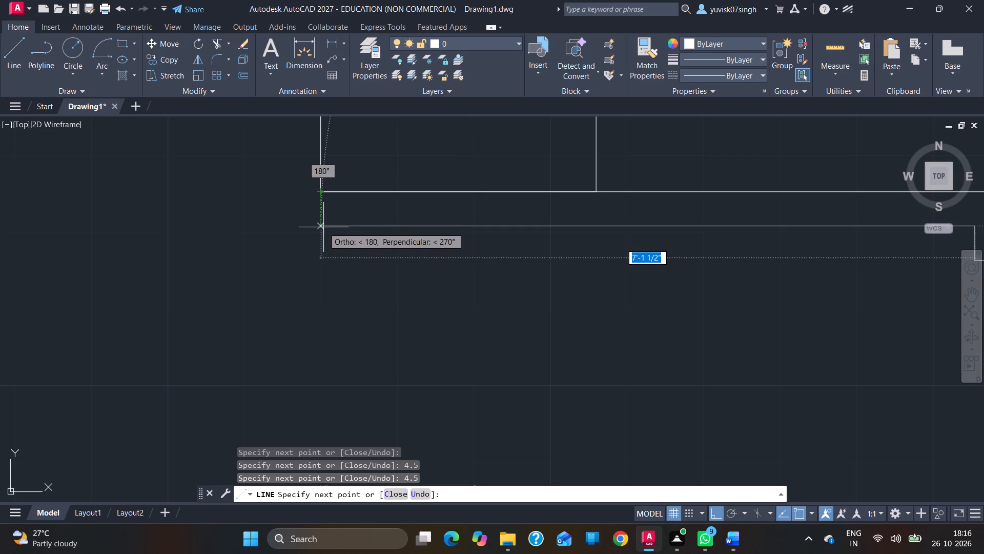
{"action": "left_click", "coordinate": [323, 227]}
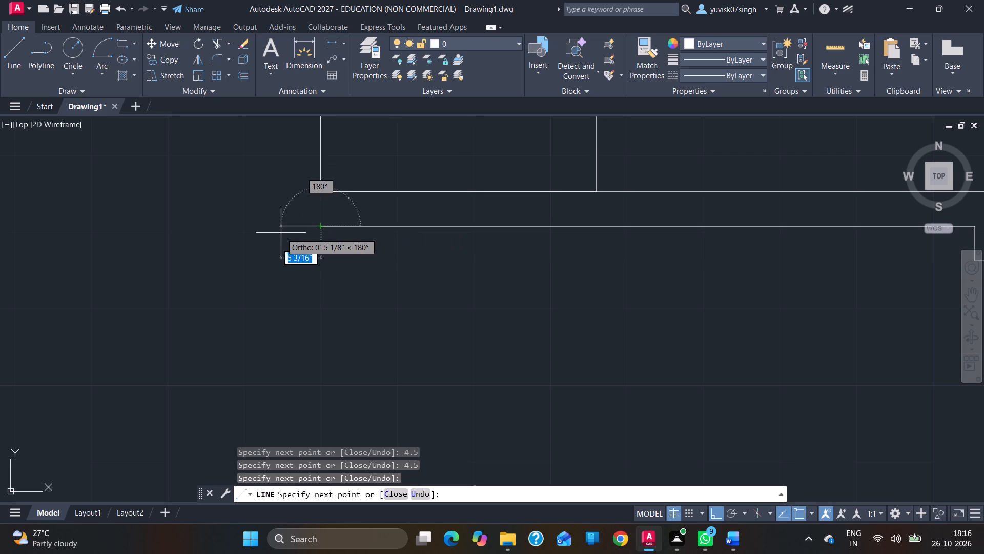
{"action": "type", "text": "4.5"}
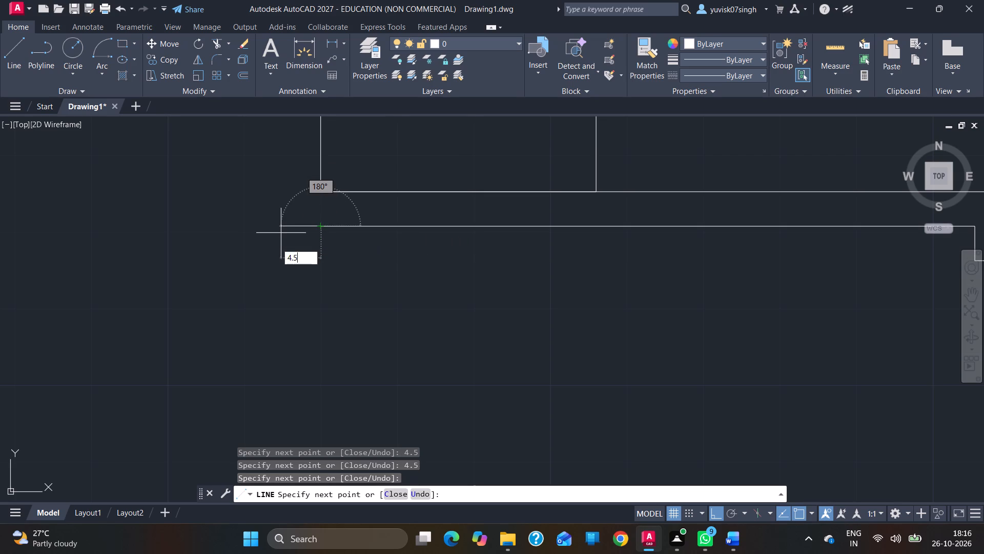
{"action": "key", "text": "Return"}
Continue the second outline 7'-10 1/2" up to the left side's lower step, 4.5" back down, and 4.5" left.
{"action": "scroll", "coordinate": [281, 233], "scroll_direction": "down", "scroll_amount": 4, "text": "ctrl"}
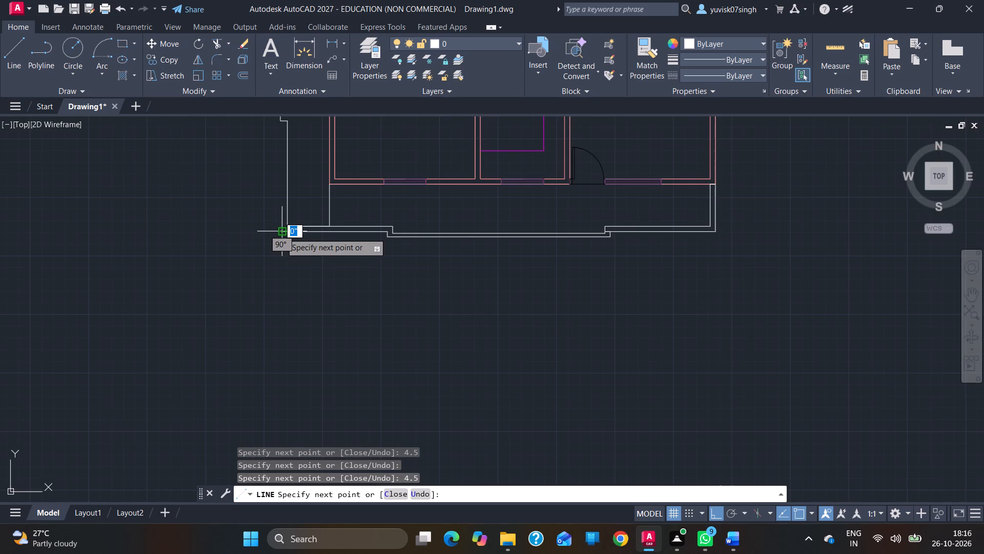
{"action": "scroll", "coordinate": [329, 463], "scroll_direction": "down", "scroll_amount": 7, "text": "ctrl"}
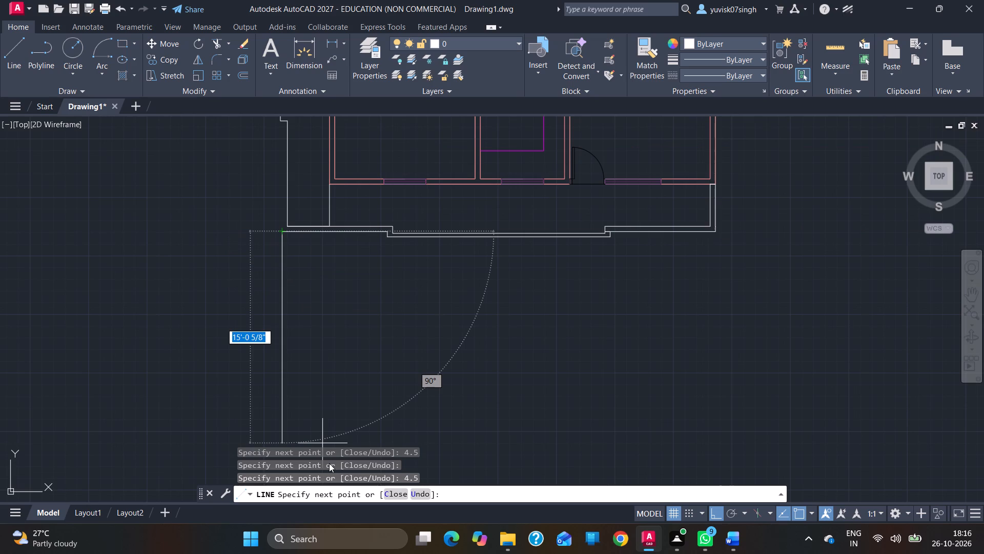
{"action": "scroll", "coordinate": [329, 463], "scroll_direction": "down", "scroll_amount": 14, "text": "ctrl"}
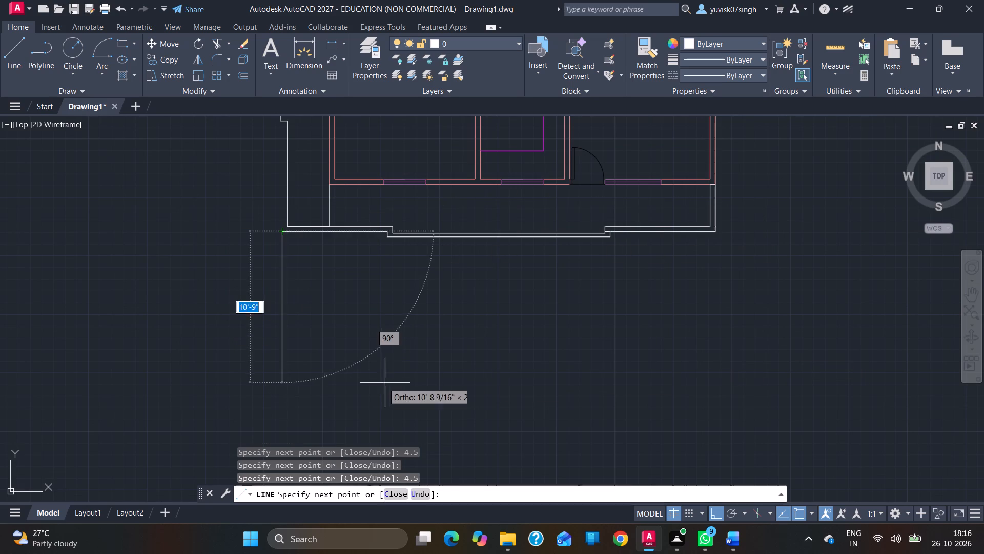
{"action": "scroll", "coordinate": [310, 356], "scroll_direction": "down", "scroll_amount": 5, "text": "ctrl"}
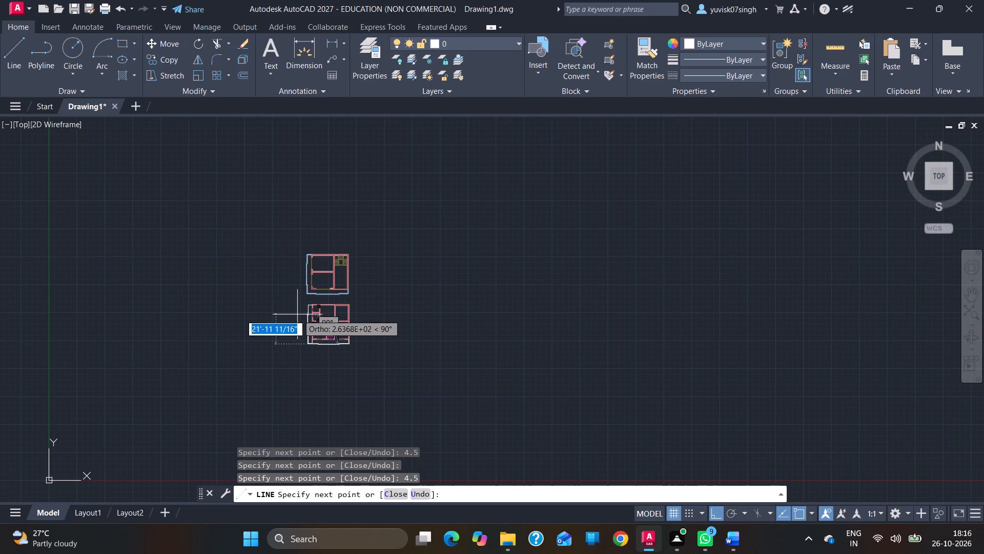
{"action": "scroll", "coordinate": [297, 314], "scroll_direction": "up", "scroll_amount": 7, "text": "ctrl"}
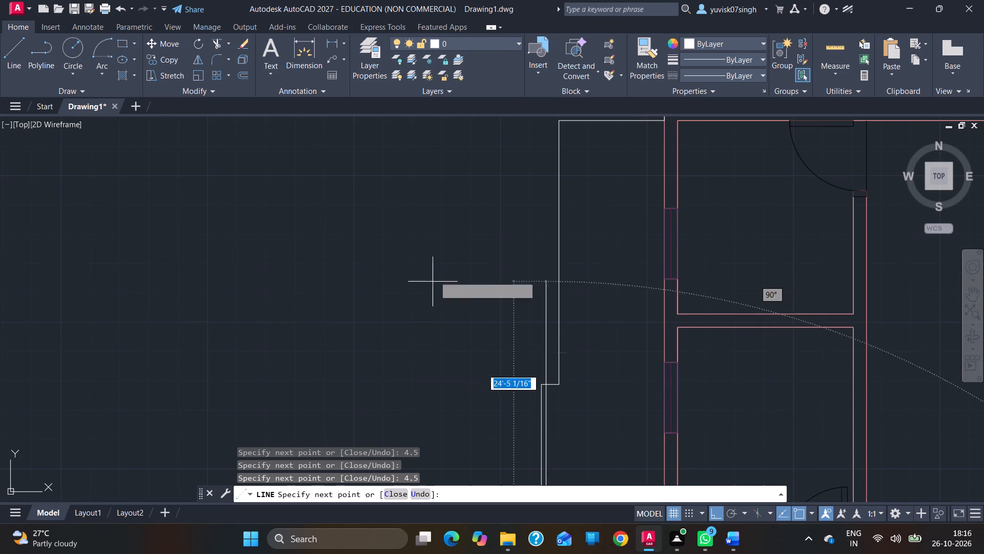
{"action": "scroll", "coordinate": [443, 258], "scroll_direction": "down", "scroll_amount": 7, "text": "ctrl"}
{"action": "scroll", "coordinate": [447, 289], "scroll_direction": "up", "scroll_amount": 6, "text": "ctrl"}
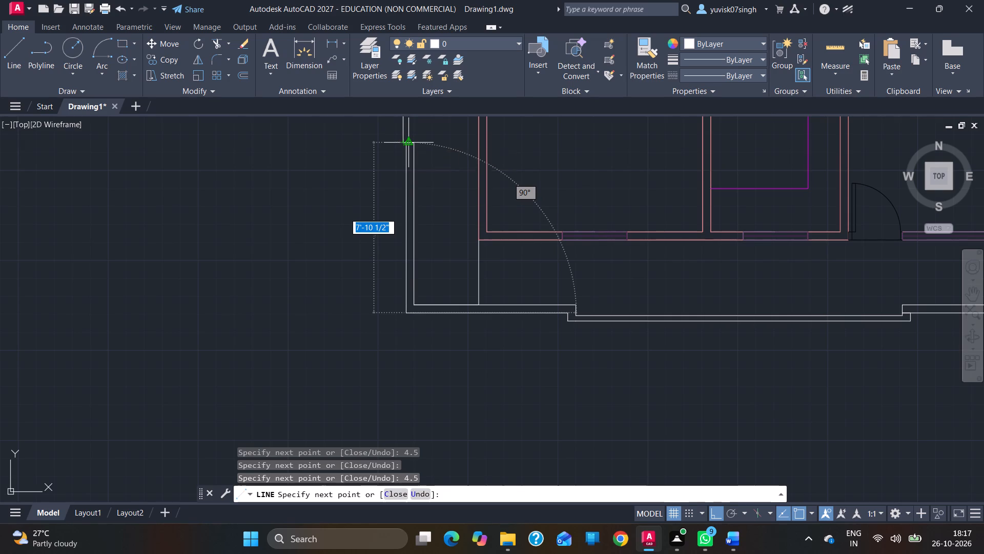
{"action": "scroll", "coordinate": [410, 143], "scroll_direction": "up", "scroll_amount": 1, "text": "ctrl"}
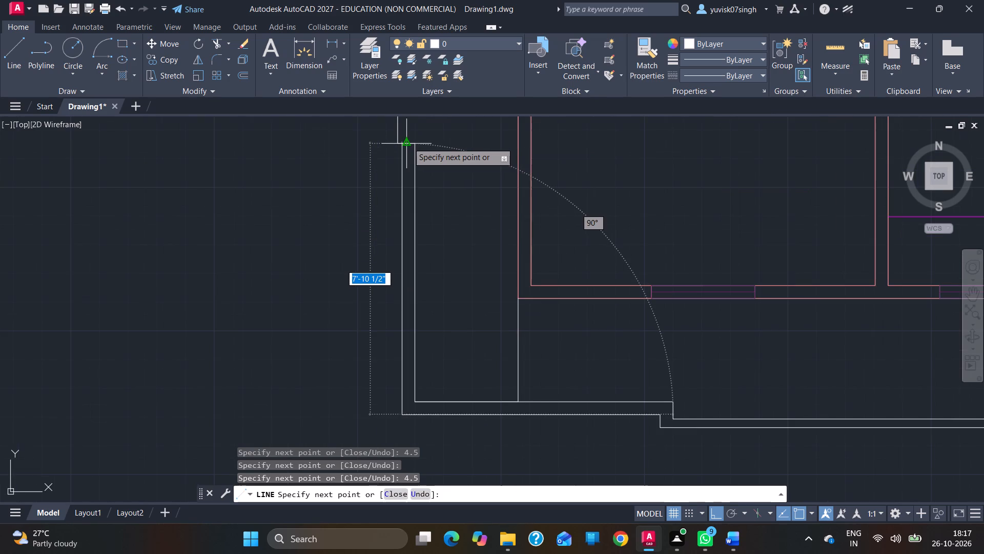
{"action": "left_click", "coordinate": [401, 142]}
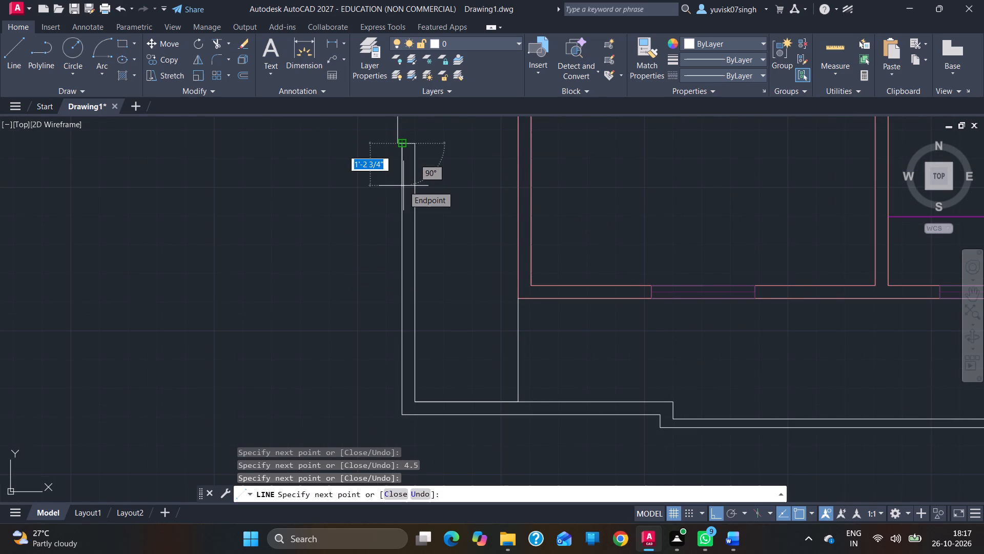
{"action": "type", "text": "4.5"}
{"action": "key", "text": "Return"}
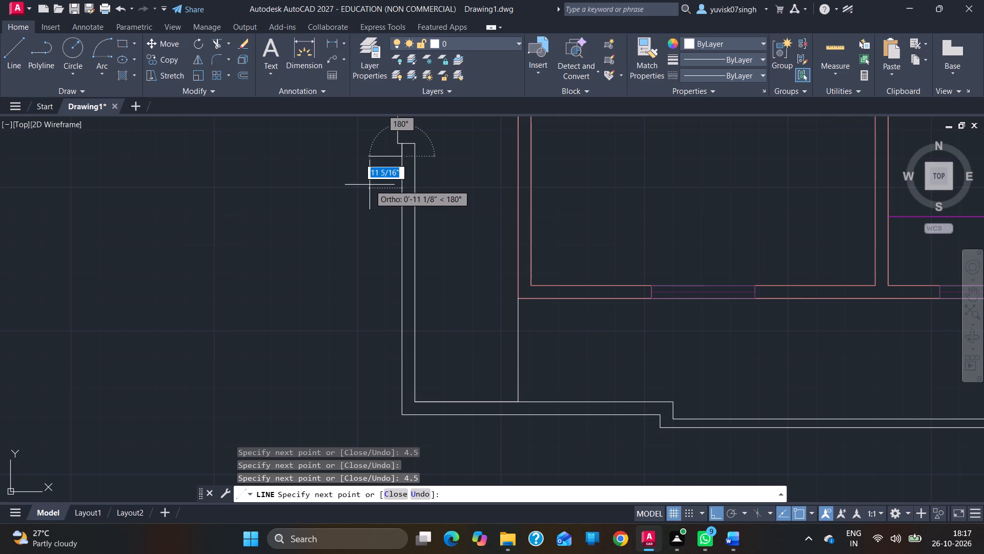
{"action": "type", "text": "4.5"}
{"action": "key", "text": "Return"}
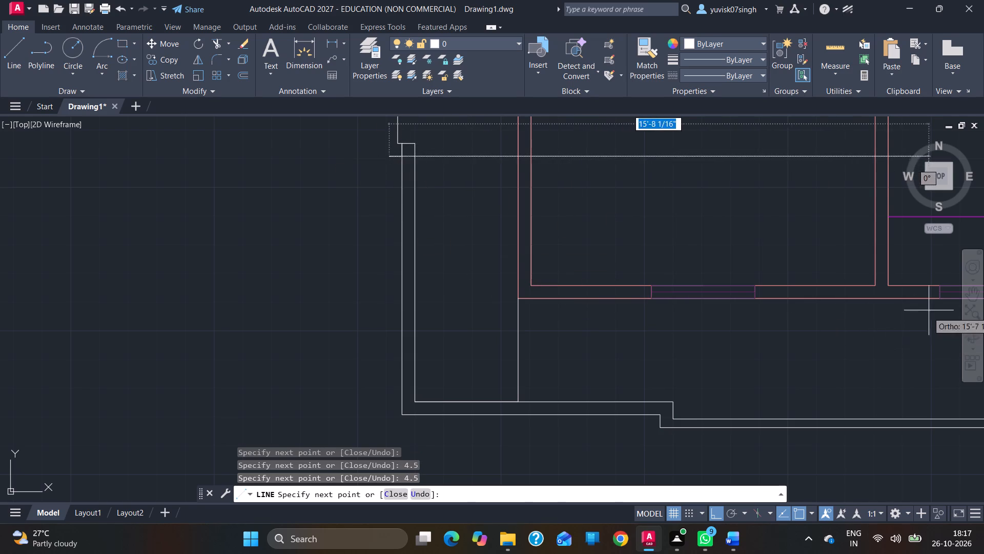
Continue the second outline up to align with the left side's upper step, 4.5" further up, and 4.5" right.
{"action": "left_click", "coordinate": [970, 296]}
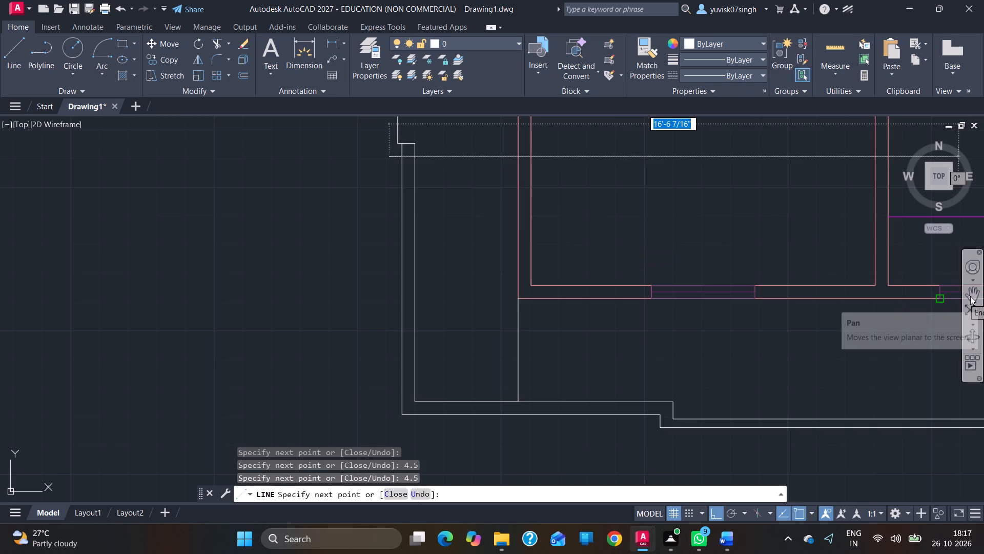
{"action": "left_click_drag", "start_coordinate": [661, 299], "coordinate": [729, 553]}
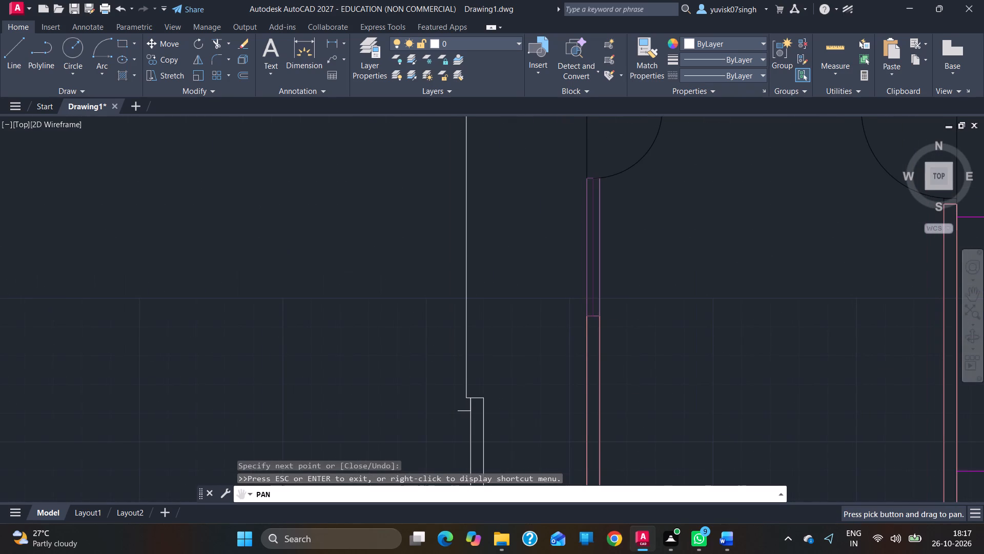
{"action": "left_click_drag", "start_coordinate": [621, 448], "coordinate": [668, 553]}
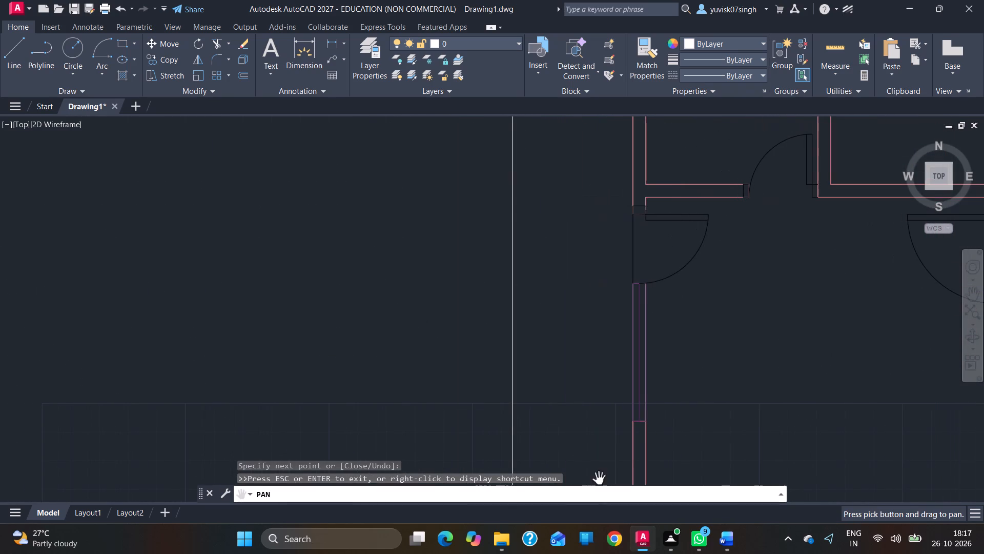
{"action": "left_click_drag", "start_coordinate": [568, 448], "coordinate": [575, 553]}
{"action": "left_click_drag", "start_coordinate": [560, 325], "coordinate": [549, 553]}
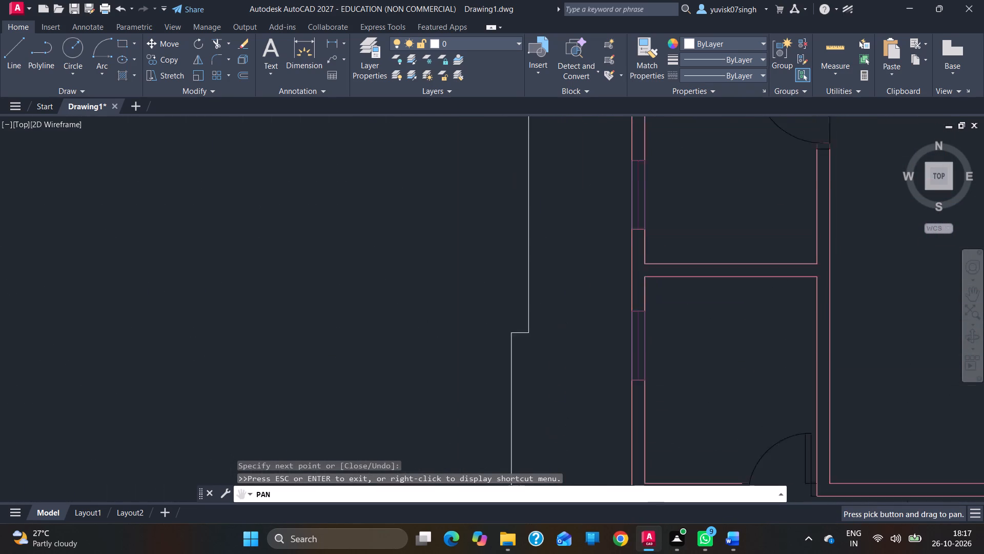
{"action": "left_click_drag", "start_coordinate": [549, 553], "coordinate": [541, 553]}
{"action": "key", "text": "Escape"}
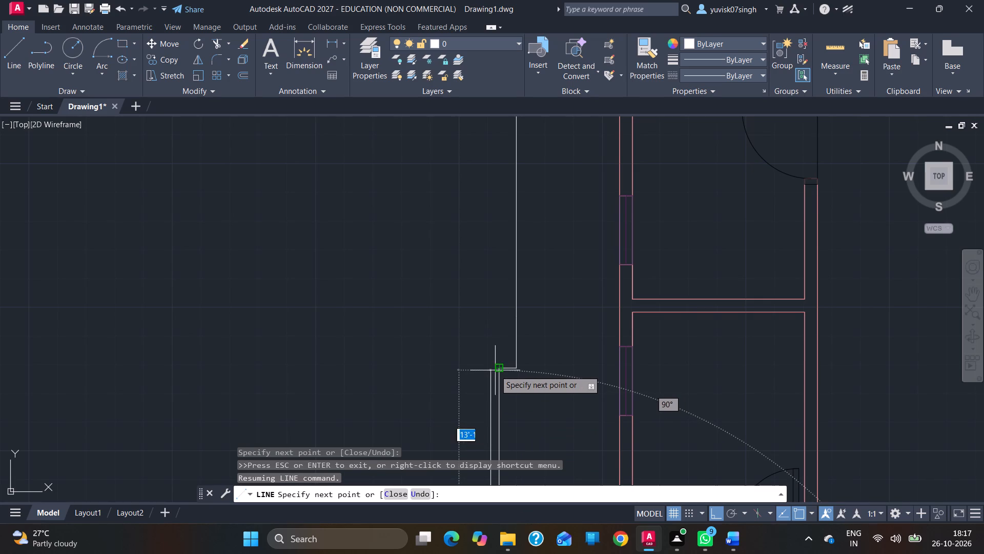
{"action": "left_click", "coordinate": [489, 368]}
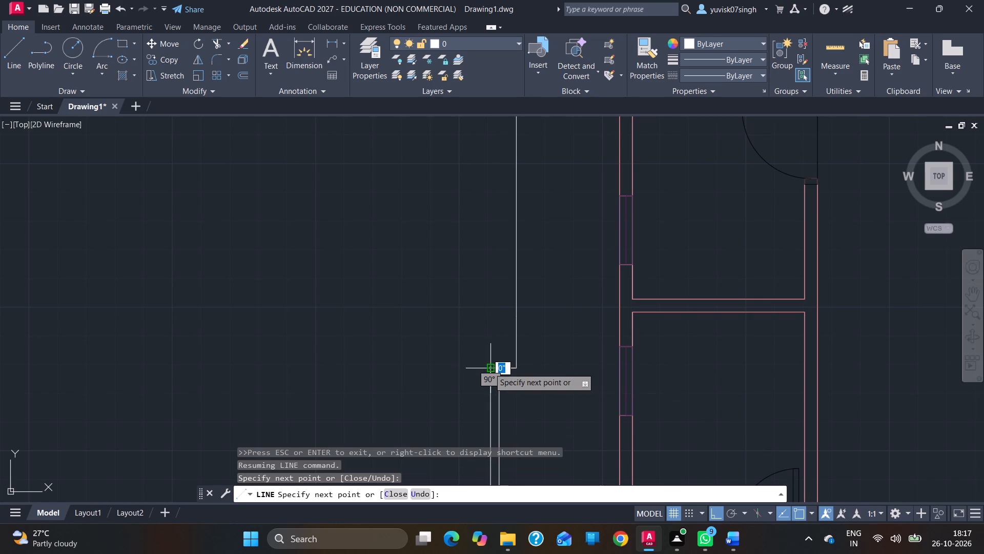
{"action": "type", "text": "4.5"}
{"action": "key", "text": "Return"}
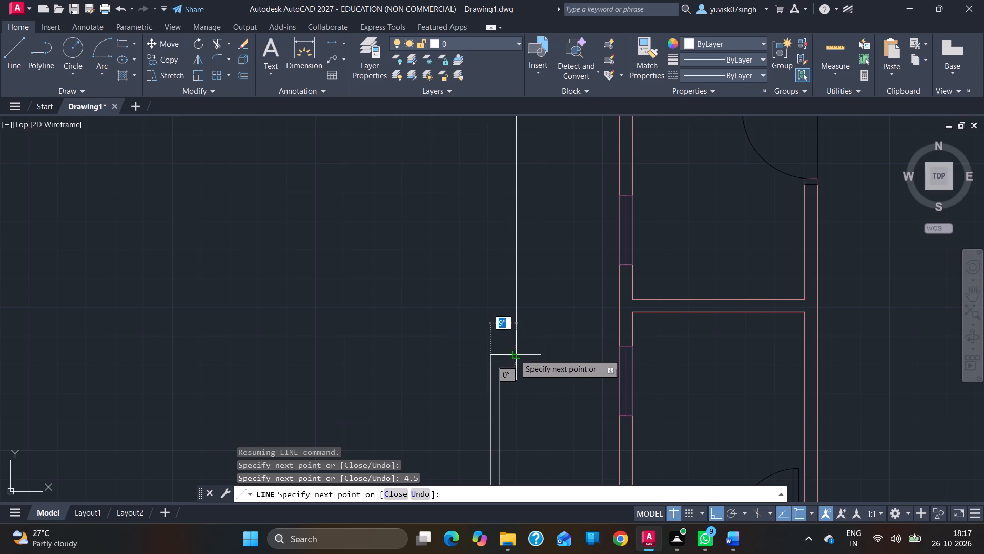
{"action": "type", "text": "4.5"}
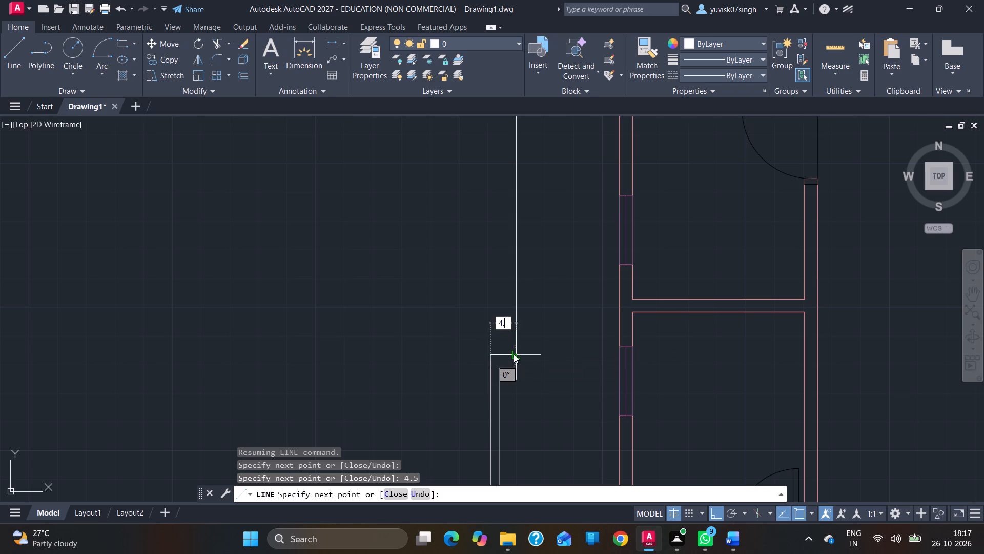
{"action": "key", "text": "Return"}
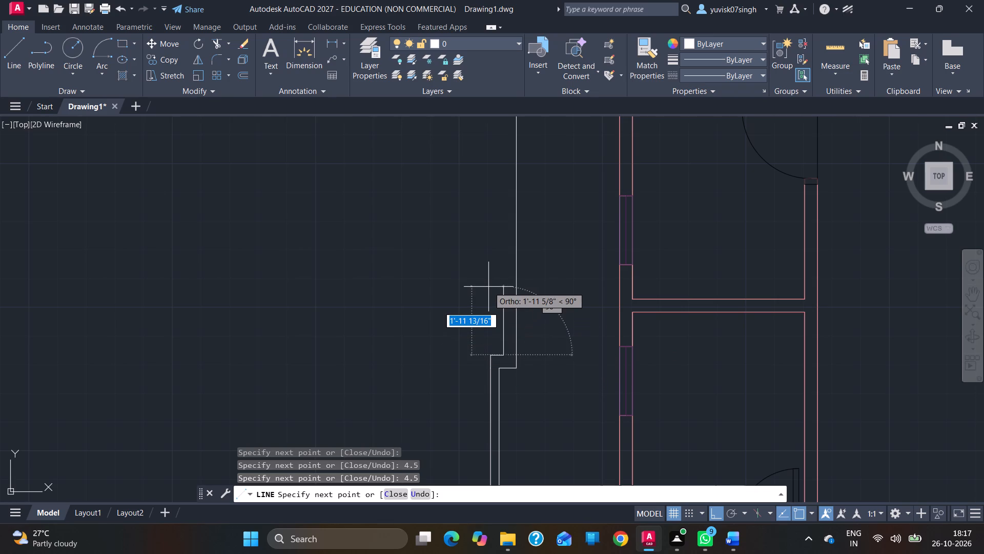
Continue the second outline up to the first outline's top corner, 4.5" further up, and 3'-4 1/2" right to the outer wall corner, ending it there.
{"action": "scroll", "coordinate": [488, 287], "scroll_direction": "down", "scroll_amount": 2, "text": "ctrl"}
{"action": "scroll", "coordinate": [495, 225], "scroll_direction": "up", "scroll_amount": 1, "text": "ctrl"}
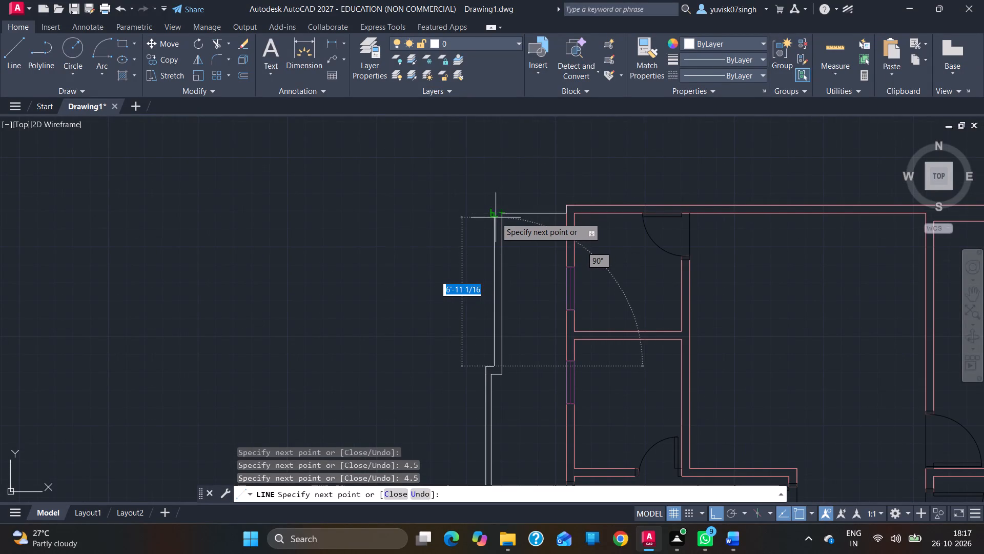
{"action": "left_click", "coordinate": [496, 215]}
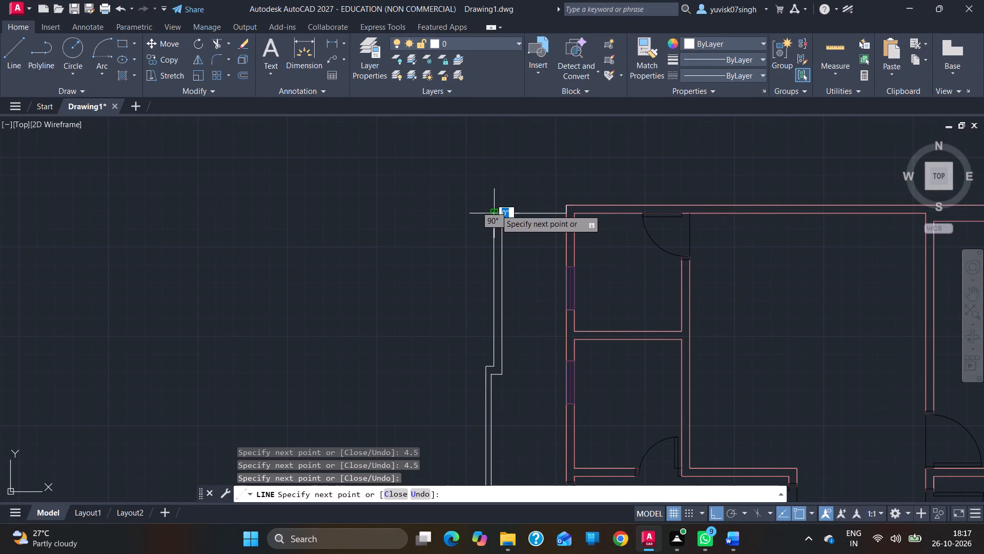
{"action": "type", "text": "4.5"}
{"action": "key", "text": "Return"}
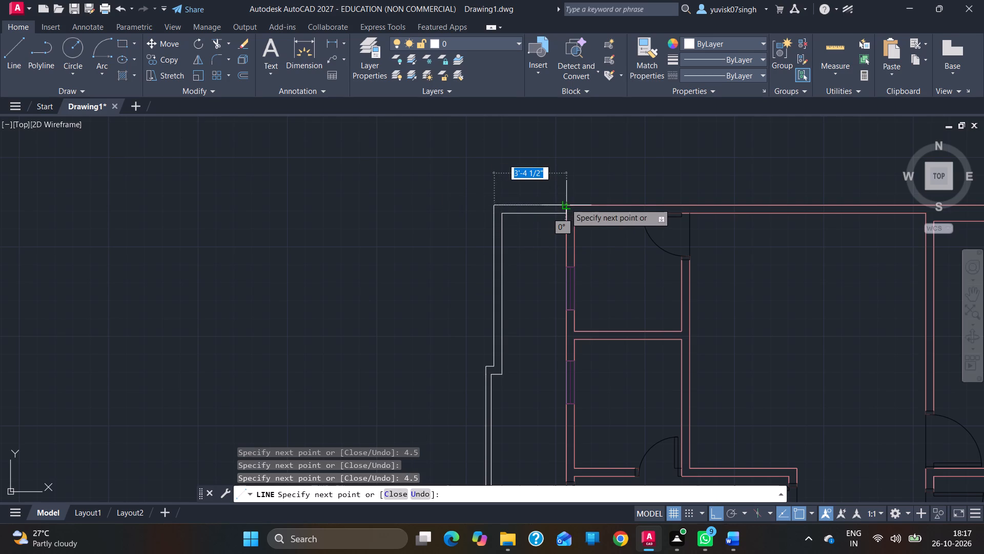
{"action": "left_click", "coordinate": [565, 203]}
{"action": "key", "text": "F1"}
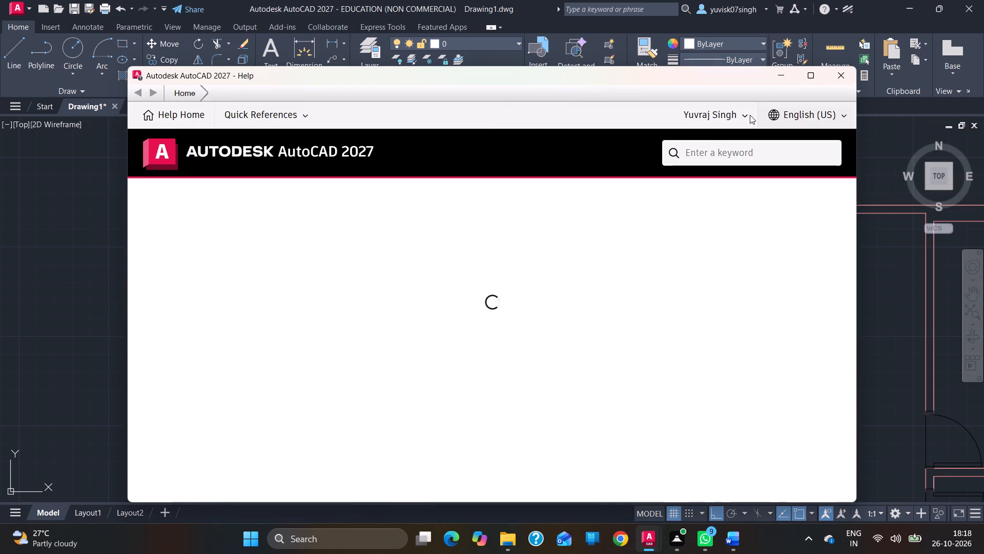
{"action": "left_click", "coordinate": [849, 76]}
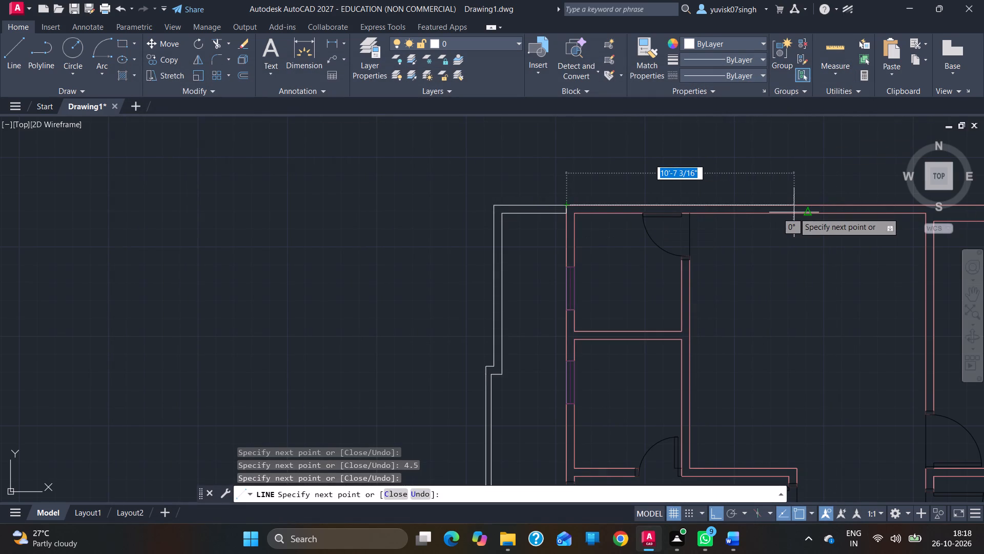
{"action": "key", "text": "Escape"}
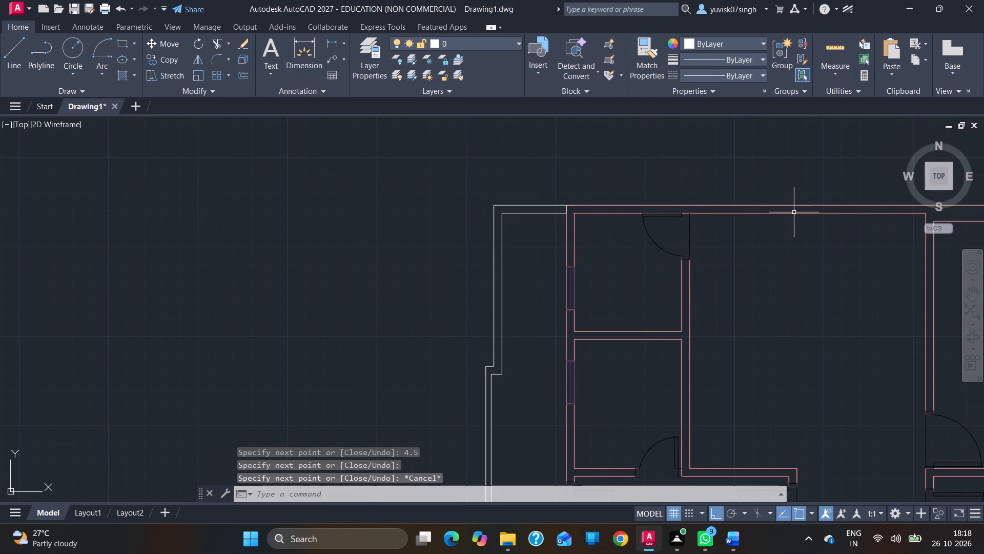
Erase the short white line at the lower plan's upper-left outer wall corner.
{"action": "scroll", "coordinate": [619, 170], "scroll_direction": "up", "scroll_amount": 2, "text": "ctrl"}
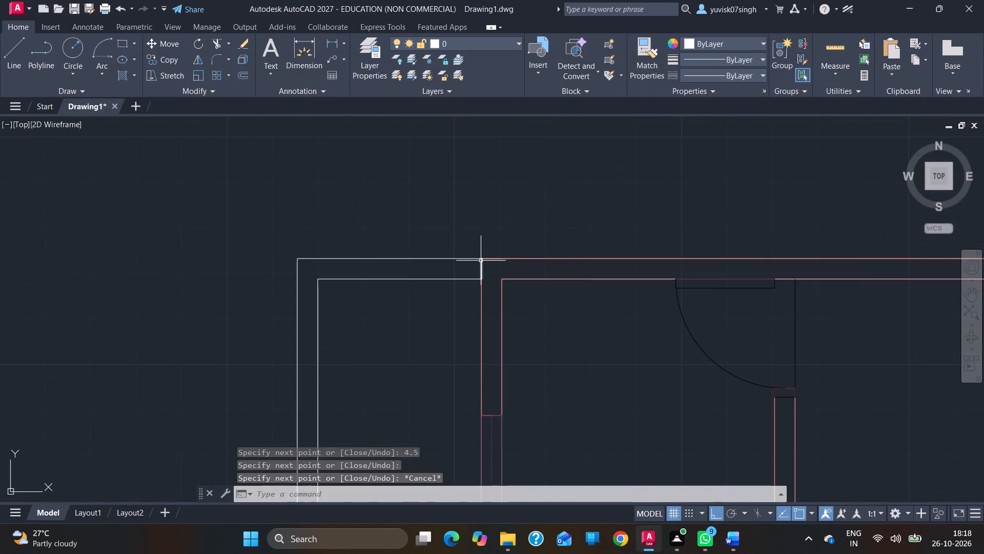
{"action": "left_click", "coordinate": [481, 262]}
{"action": "key", "text": "Delete"}
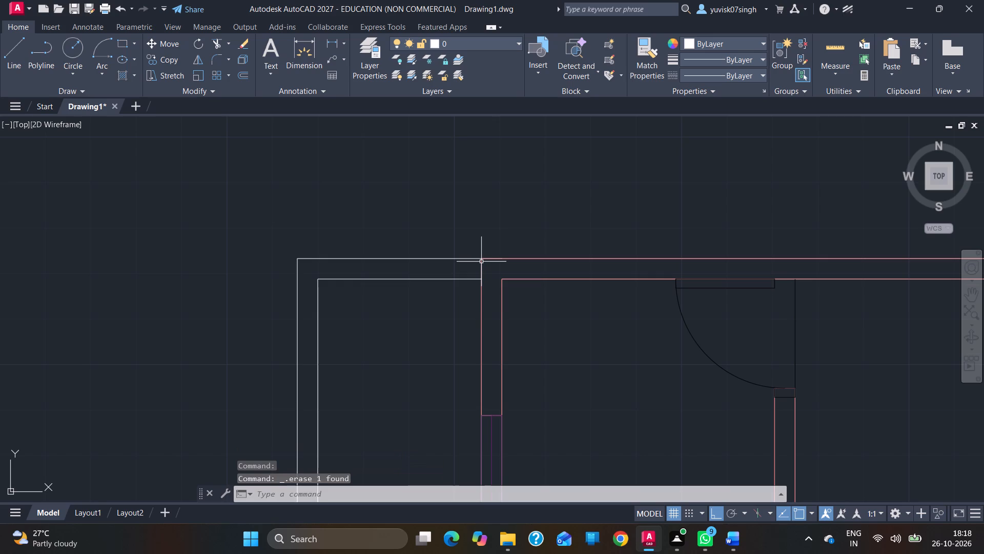
Trim the excess outline piece at the left side's lower step and the vertical line running below the lower plan's lower-left wall corner.
{"action": "type", "text": "TR"}
{"action": "key", "text": "Return"}
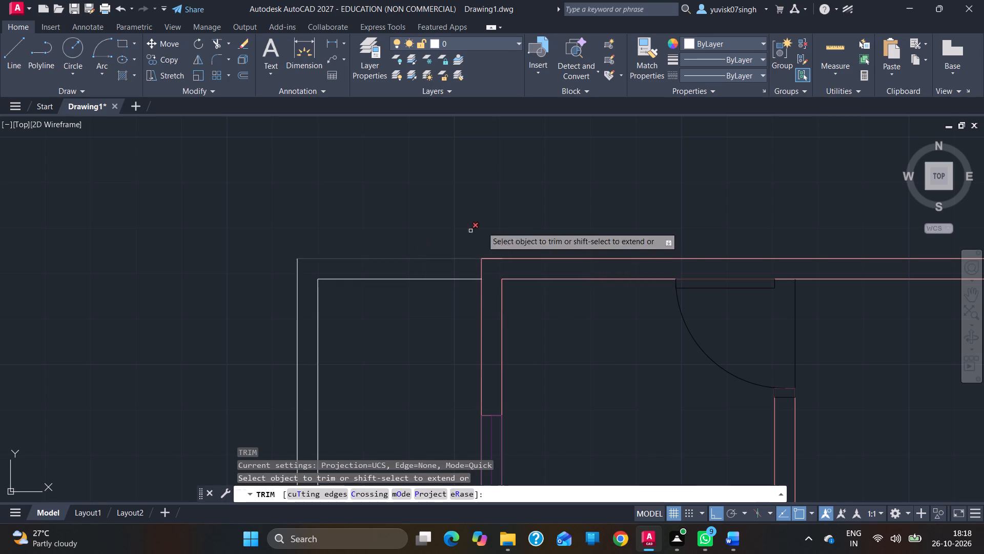
{"action": "scroll", "coordinate": [530, 212], "scroll_direction": "down", "scroll_amount": 3, "text": "ctrl"}
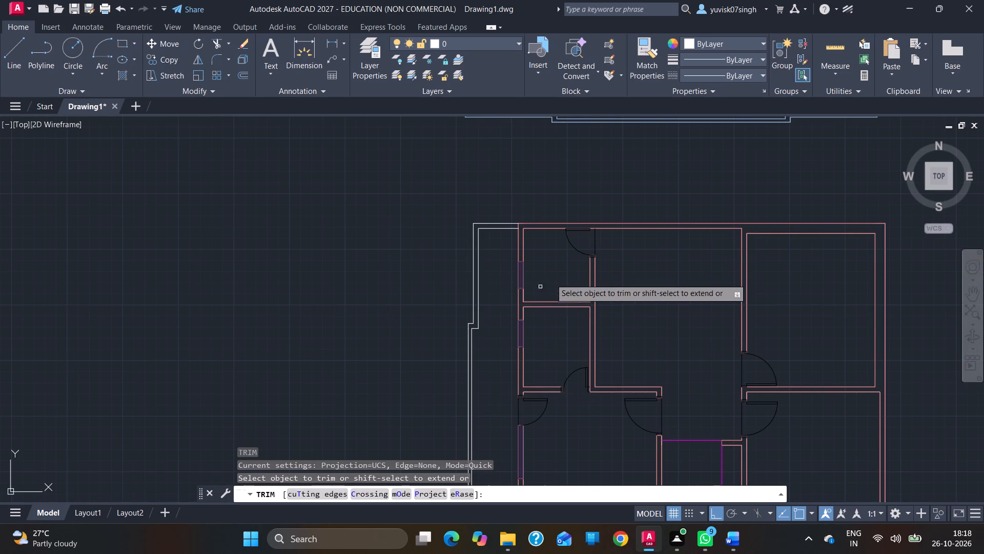
{"action": "scroll", "coordinate": [612, 250], "scroll_direction": "down", "scroll_amount": 3, "text": "ctrl"}
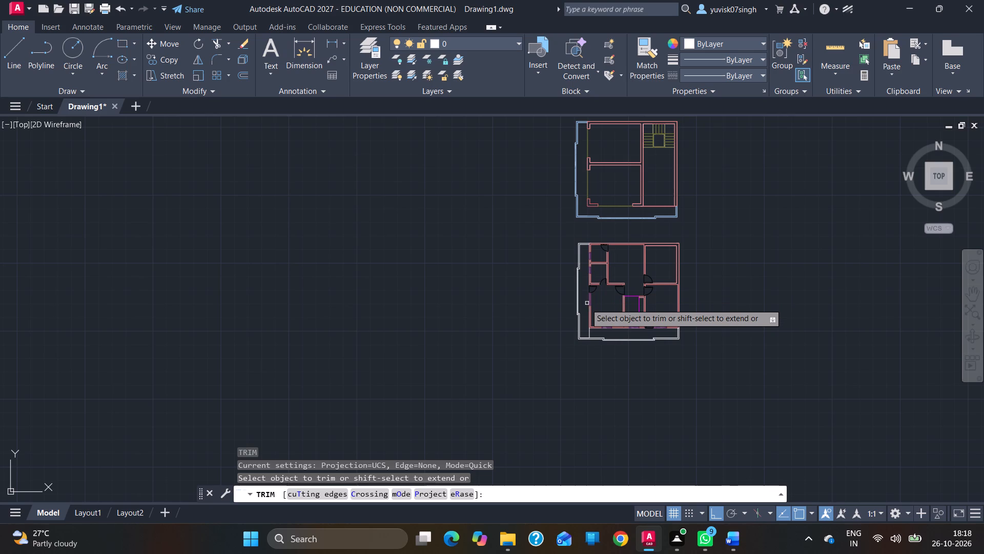
{"action": "scroll", "coordinate": [584, 307], "scroll_direction": "up", "scroll_amount": 8, "text": "ctrl"}
{"action": "scroll", "coordinate": [584, 307], "scroll_direction": "down", "scroll_amount": 1, "text": "ctrl"}
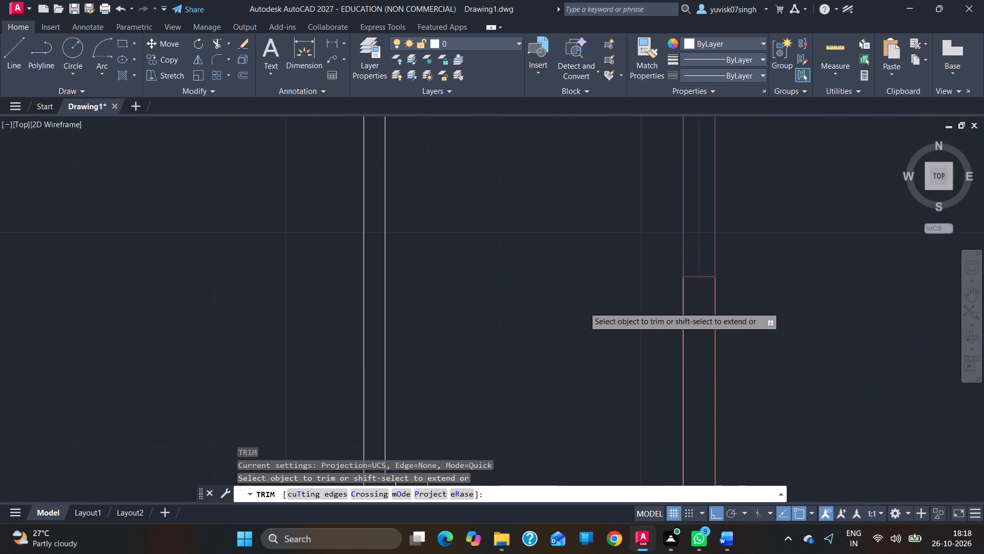
{"action": "scroll", "coordinate": [584, 307], "scroll_direction": "down", "scroll_amount": 2, "text": "ctrl"}
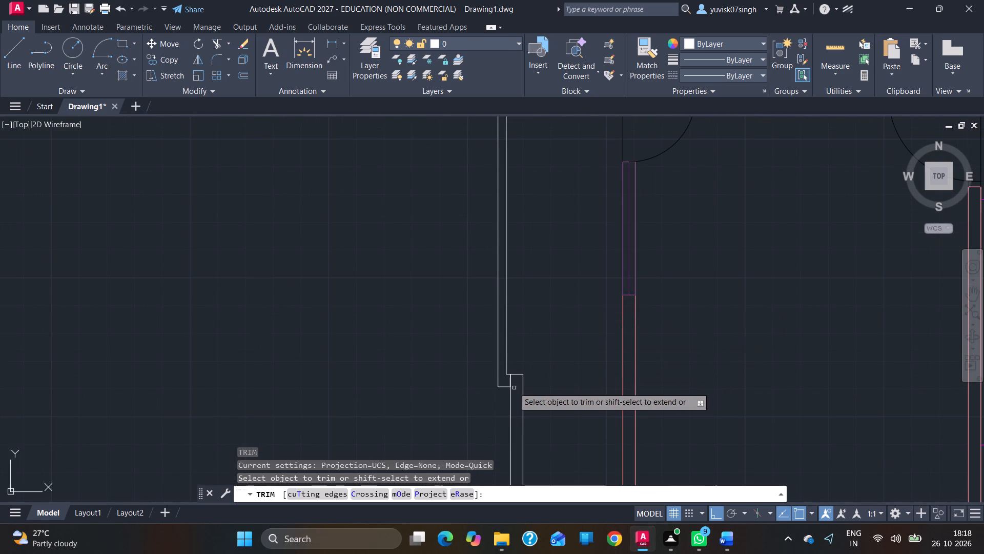
{"action": "left_click", "coordinate": [512, 384]}
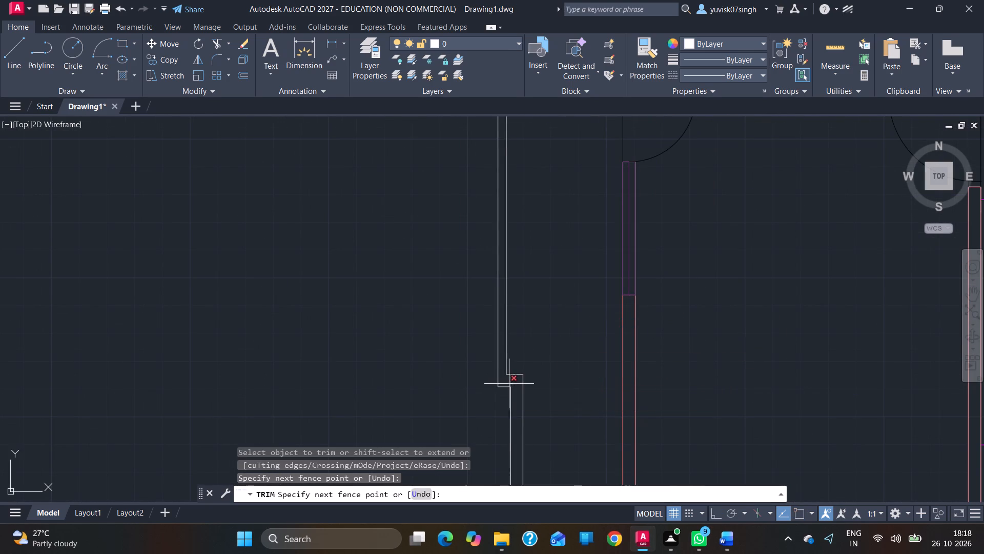
{"action": "scroll", "coordinate": [553, 330], "scroll_direction": "down", "scroll_amount": 3, "text": "ctrl"}
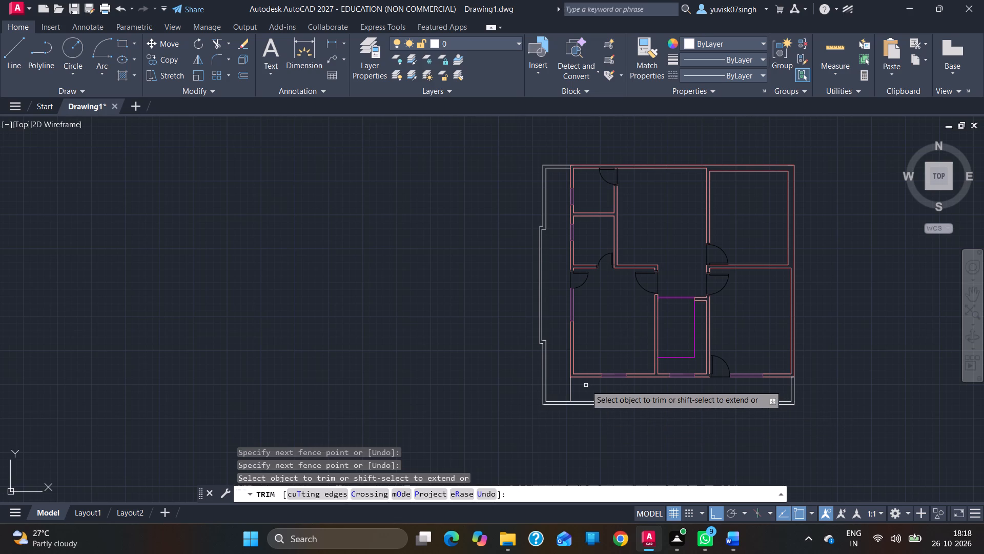
{"action": "left_click_drag", "start_coordinate": [586, 385], "coordinate": [568, 385]}
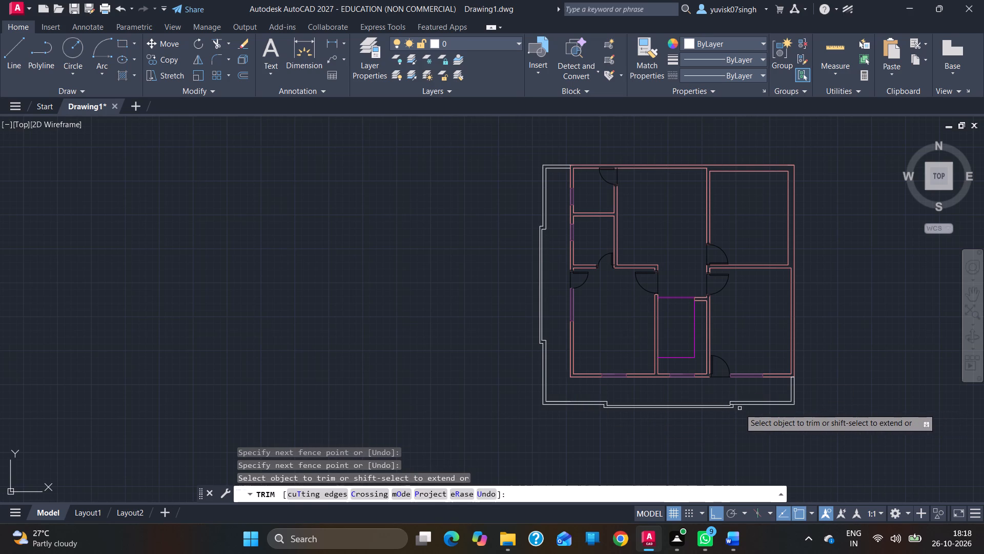
Trim the leftover short vertical line between the two outlines at the right-hand step of the lower plan's bottom edge.
{"action": "scroll", "coordinate": [740, 408], "scroll_direction": "up", "scroll_amount": 4, "text": "ctrl"}
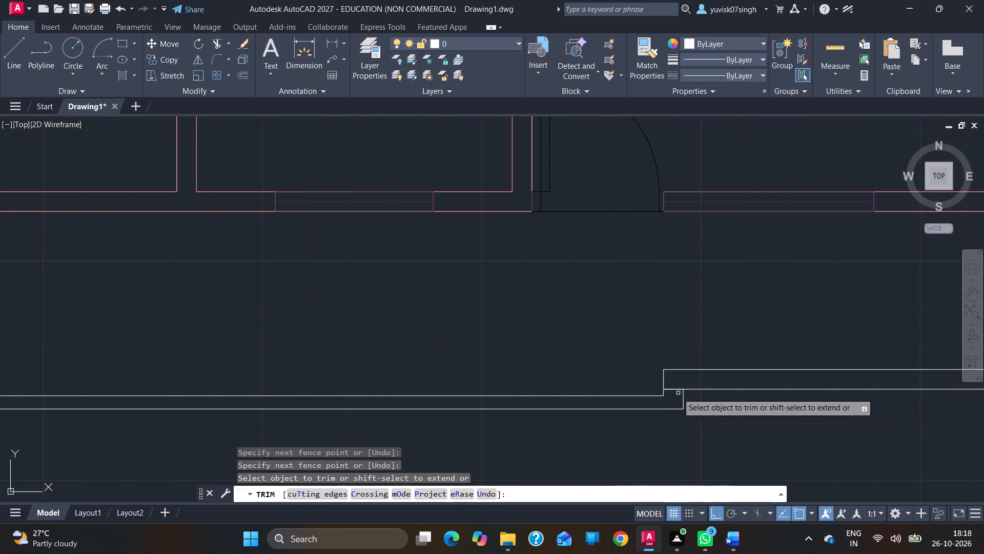
{"action": "left_click_drag", "start_coordinate": [676, 393], "coordinate": [674, 385]}
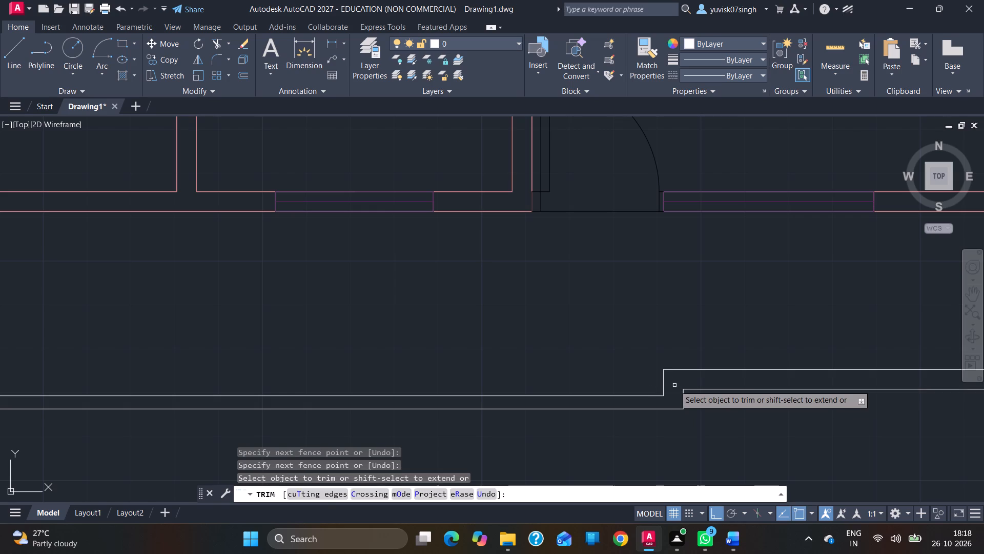
{"action": "scroll", "coordinate": [674, 385], "scroll_direction": "down", "scroll_amount": 5, "text": "ctrl"}
{"action": "key", "text": "Escape"}
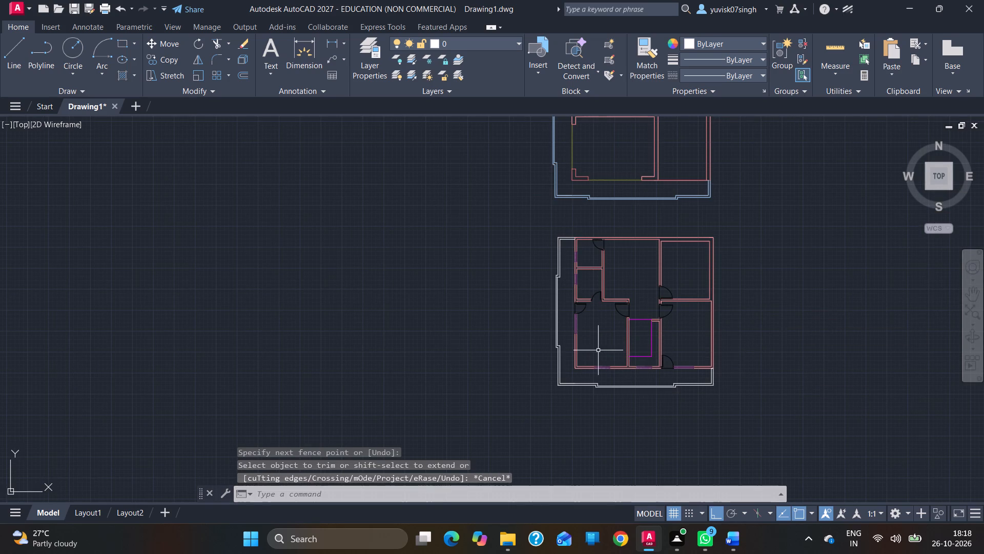
Set the colour to 122,175,223 and trace the outer outline with Line from the lower-right wall corner down, left, and down the bottom edge's right-hand step.
{"action": "left_click", "coordinate": [708, 33]}
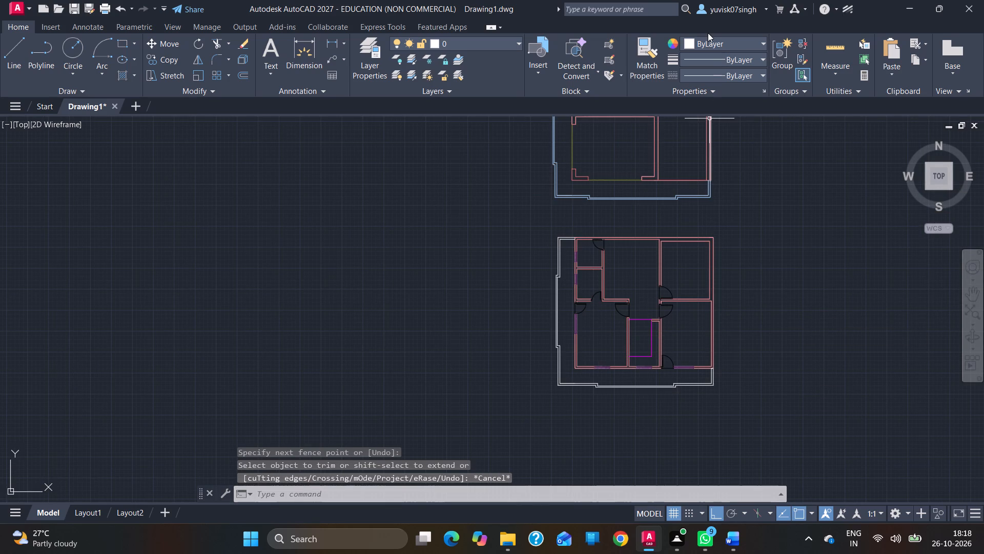
{"action": "left_click", "coordinate": [715, 43]}
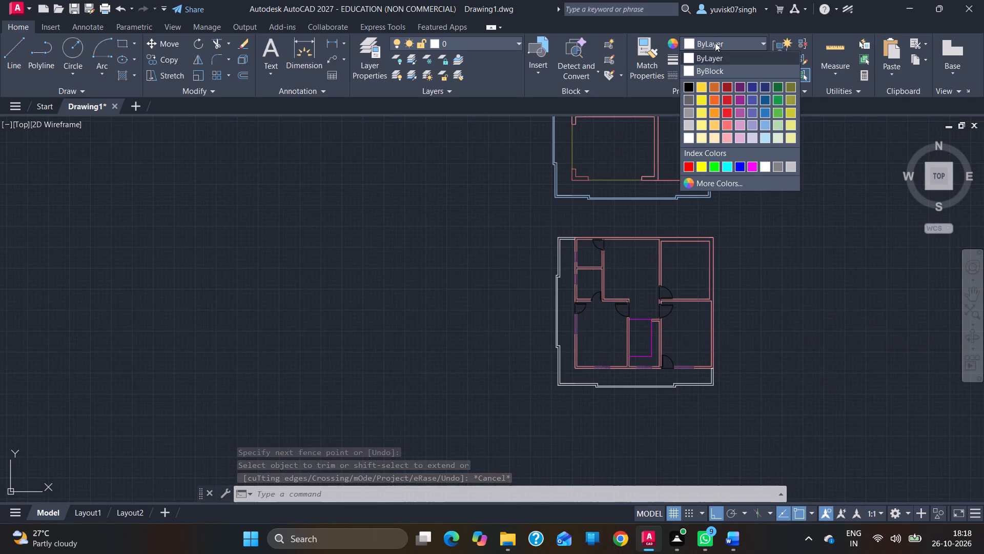
{"action": "left_click", "coordinate": [765, 123]}
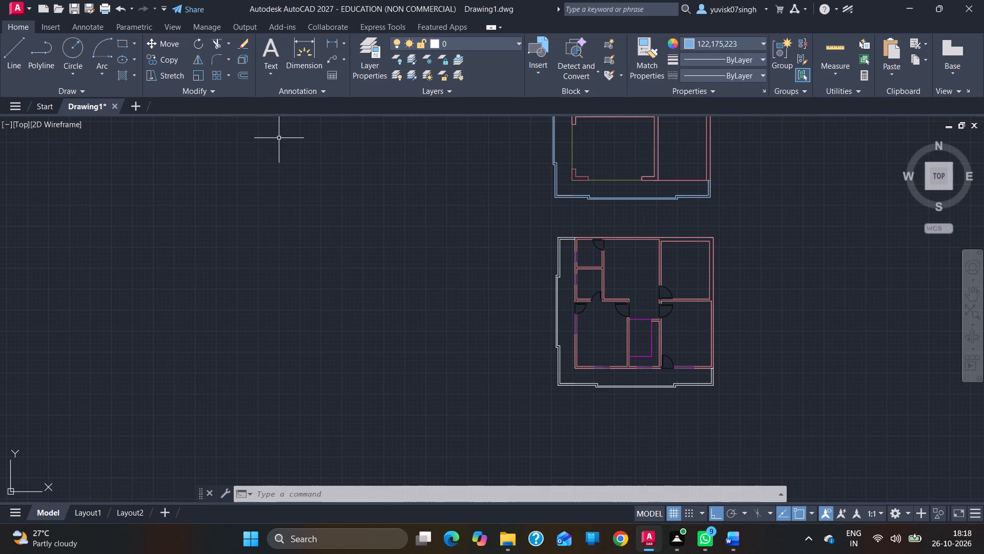
{"action": "left_click", "coordinate": [19, 46]}
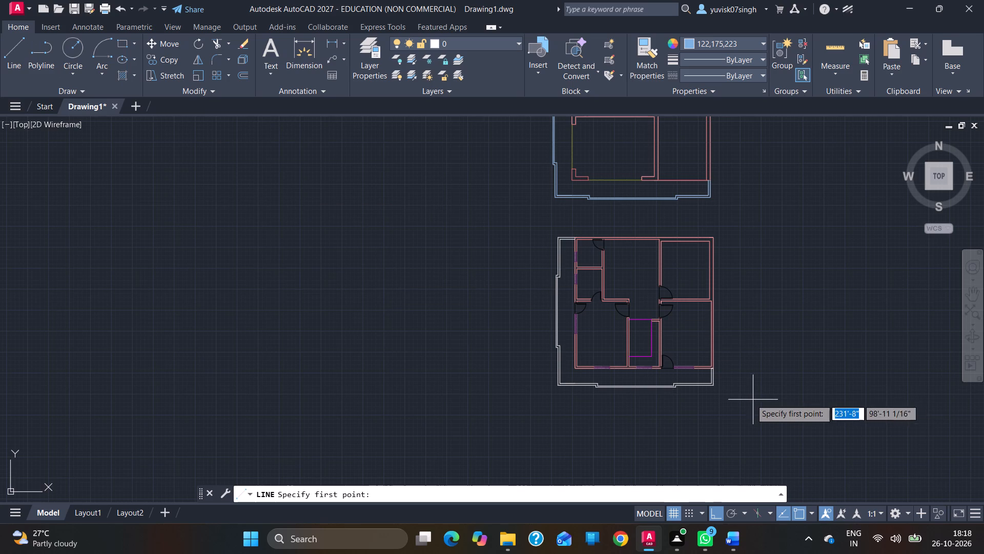
{"action": "scroll", "coordinate": [751, 399], "scroll_direction": "up", "scroll_amount": 4, "text": "ctrl"}
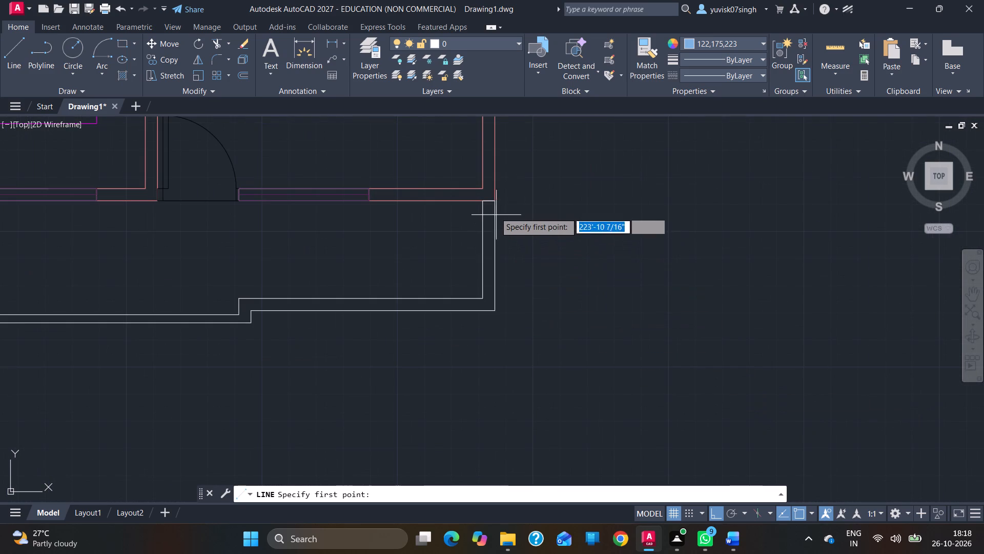
{"action": "left_click", "coordinate": [495, 203]}
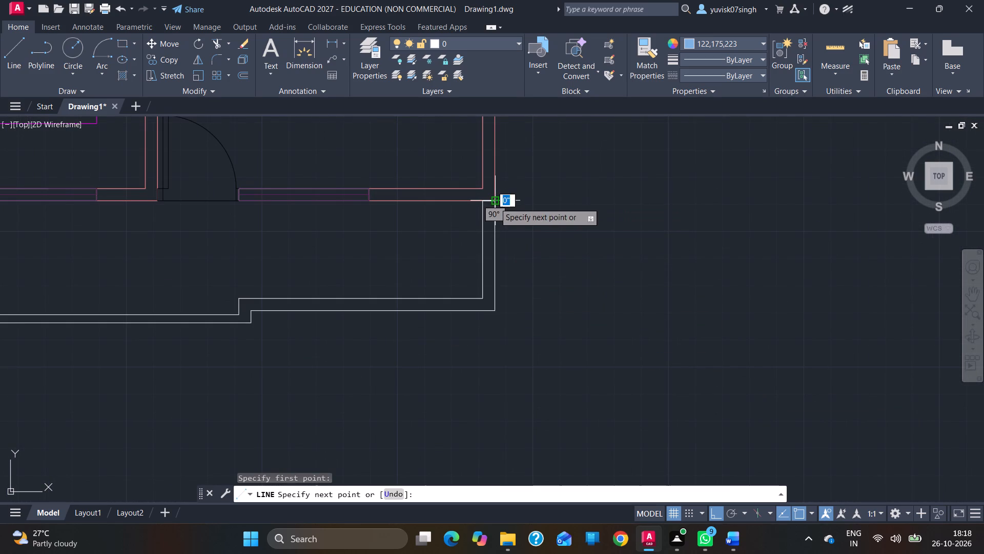
{"action": "left_click", "coordinate": [494, 313]}
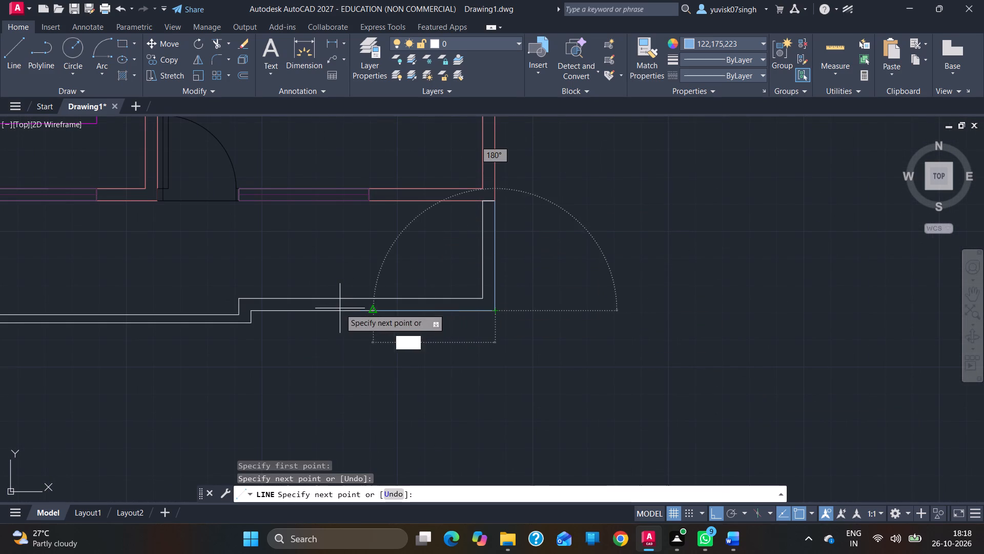
{"action": "left_click", "coordinate": [253, 311]}
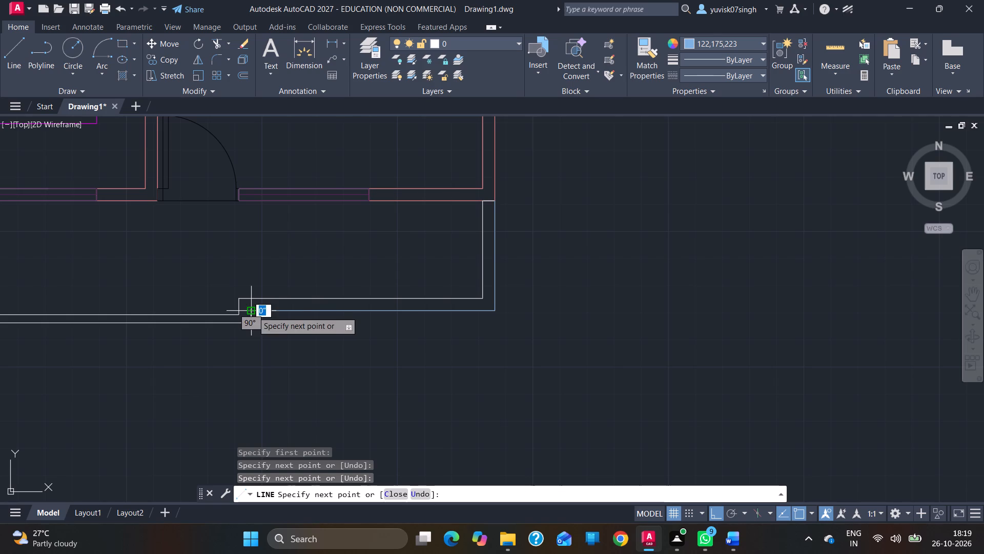
{"action": "left_click", "coordinate": [252, 322]}
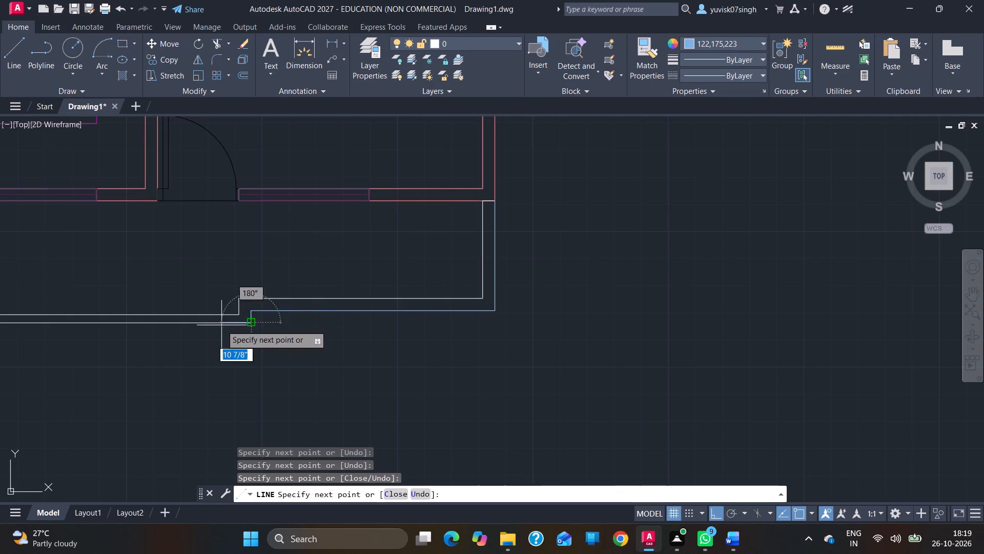
Continue the blue line 15'-10 1/2" left along the bottom edge, 4 1/2" up the step, and 7'-6" left to the outline's corner.
{"action": "scroll", "coordinate": [220, 325], "scroll_direction": "down", "scroll_amount": 5, "text": "ctrl"}
{"action": "scroll", "coordinate": [127, 335], "scroll_direction": "up", "scroll_amount": 4, "text": "ctrl"}
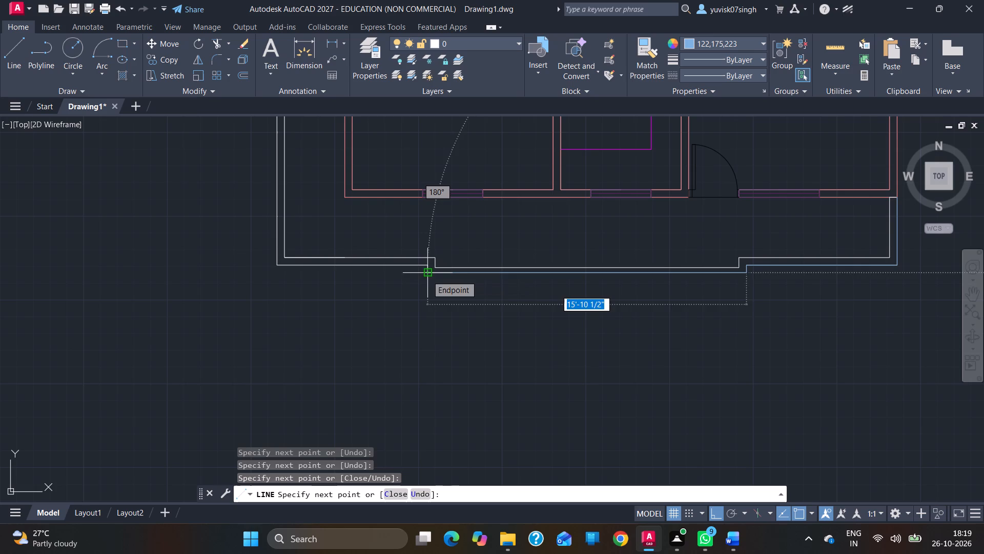
{"action": "left_click", "coordinate": [427, 275]}
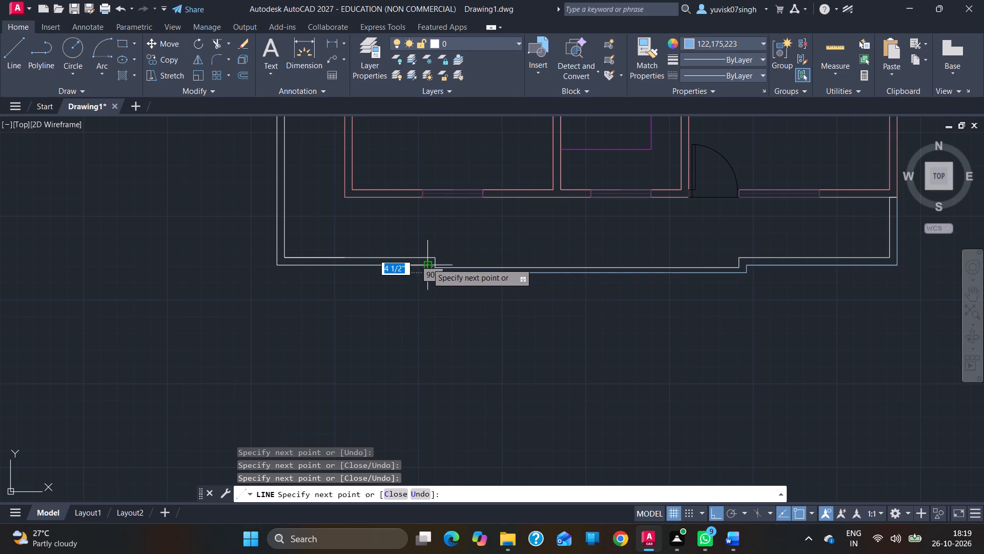
{"action": "left_click", "coordinate": [427, 263]}
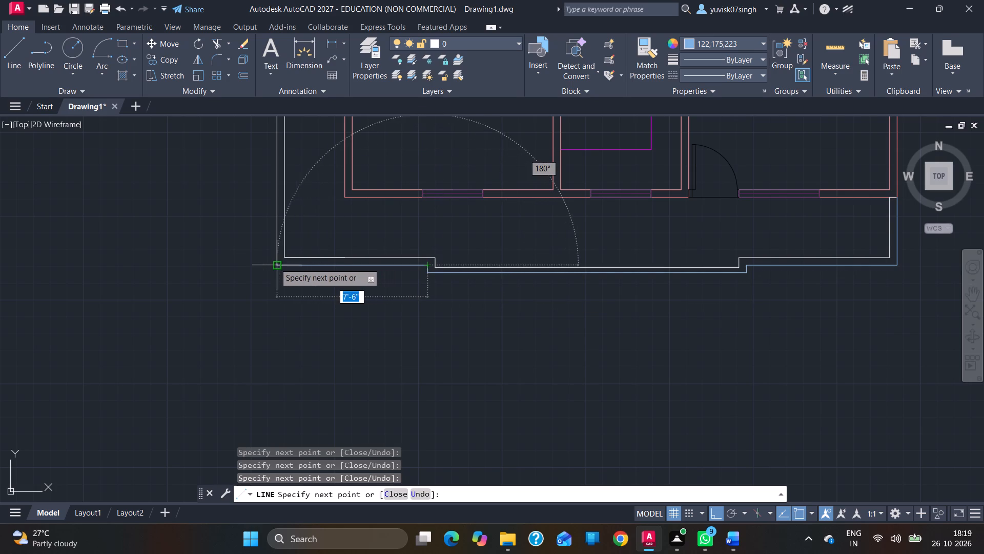
{"action": "left_click", "coordinate": [273, 263]}
Continue the blue line 7'-6" up the left side, left across the lower step, up to the upper step, and right across it.
{"action": "scroll", "coordinate": [273, 263], "scroll_direction": "down", "scroll_amount": 5, "text": "ctrl"}
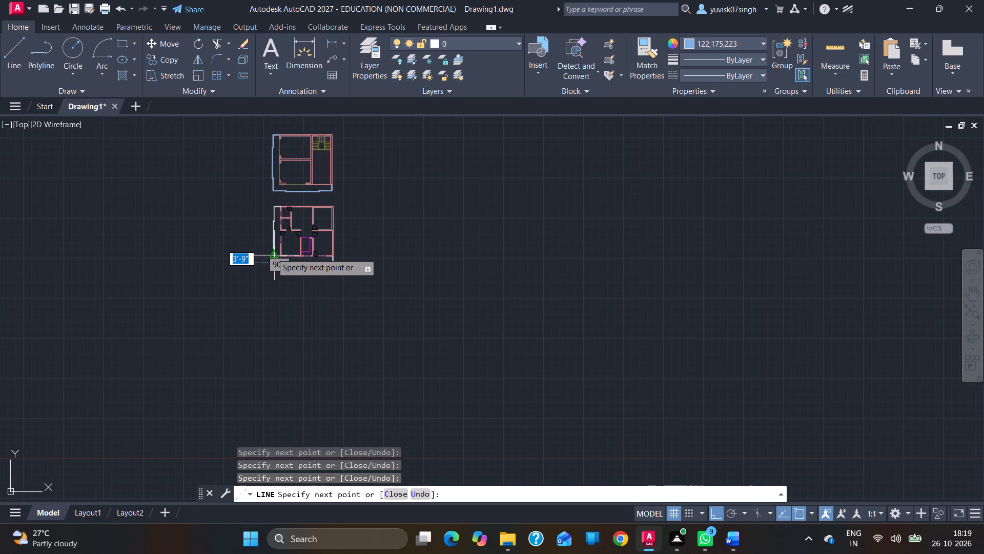
{"action": "scroll", "coordinate": [271, 248], "scroll_direction": "up", "scroll_amount": 5, "text": "ctrl"}
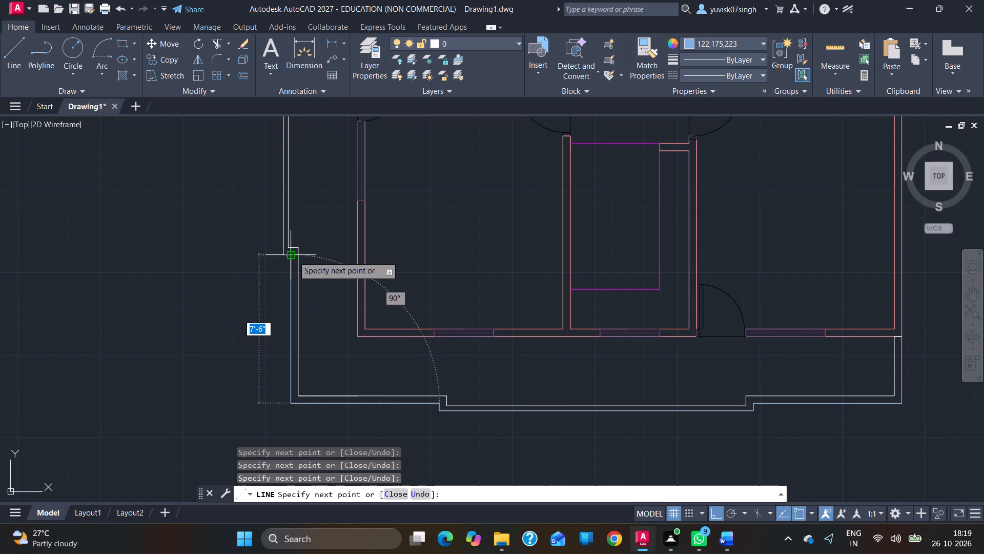
{"action": "left_click", "coordinate": [293, 256]}
{"action": "left_click", "coordinate": [280, 257]}
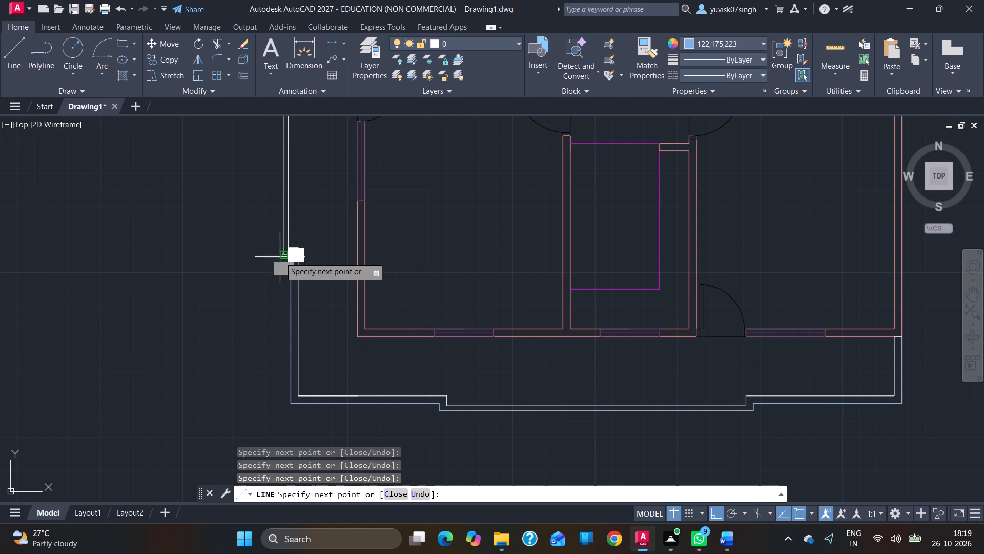
{"action": "scroll", "coordinate": [280, 257], "scroll_direction": "down", "scroll_amount": 4, "text": "ctrl"}
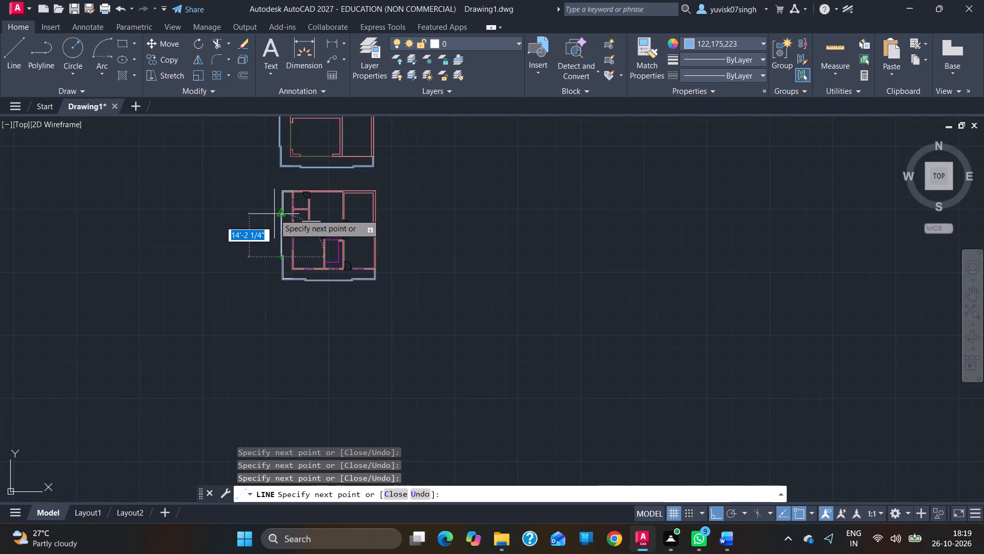
{"action": "scroll", "coordinate": [274, 214], "scroll_direction": "up", "scroll_amount": 4, "text": "ctrl"}
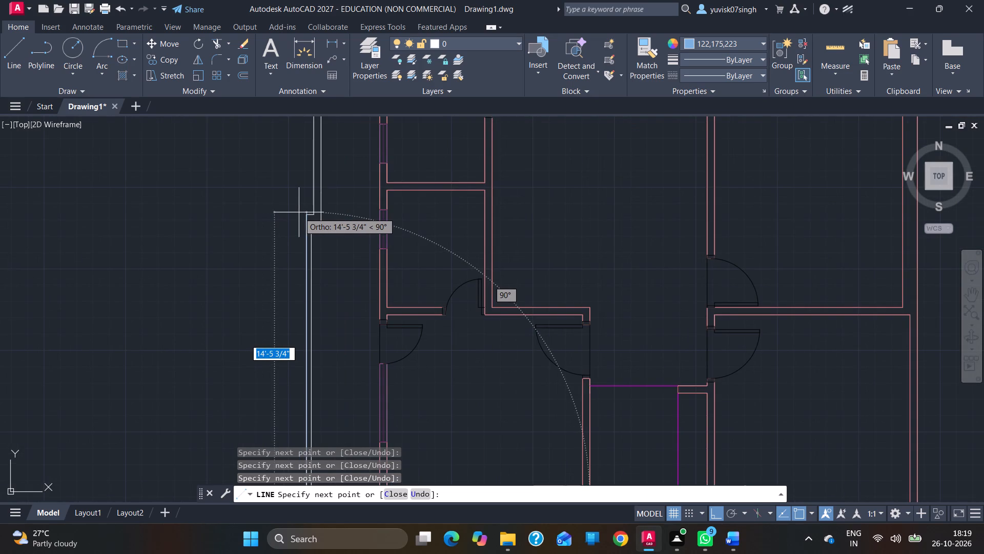
{"action": "left_click", "coordinate": [307, 216]}
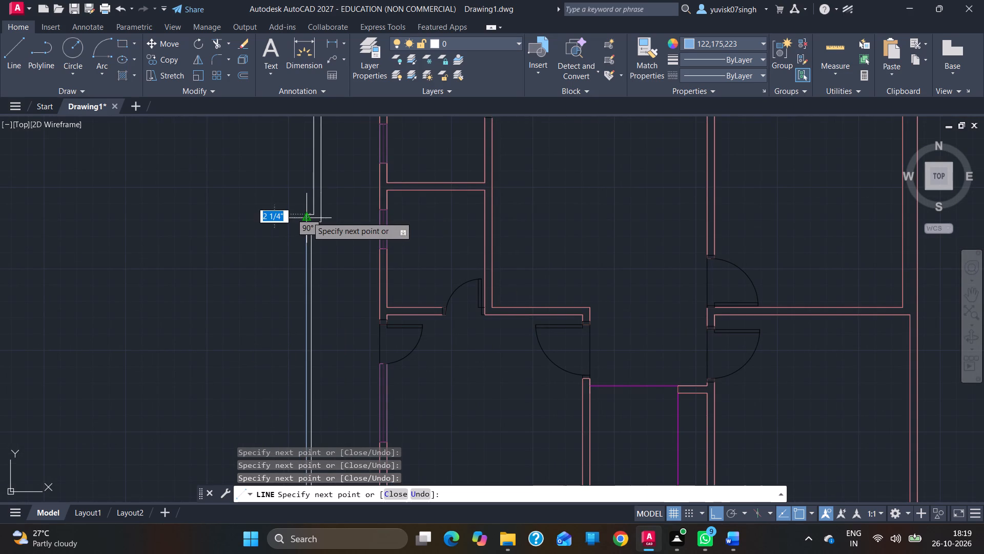
{"action": "left_click", "coordinate": [313, 215]}
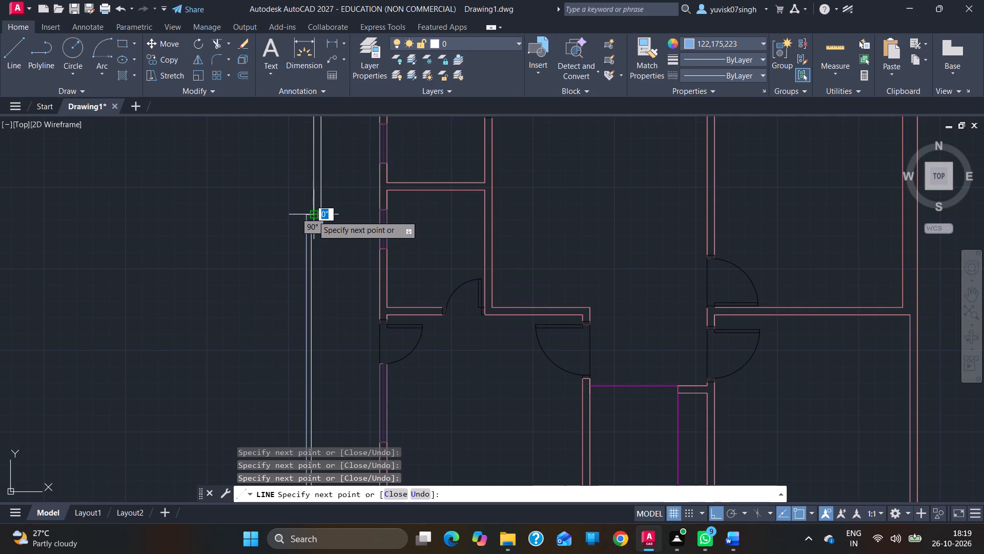
Continue the blue line 7'-6" up to the outline's top-left corner and right to the upper-left wall corner, ending it there.
{"action": "scroll", "coordinate": [313, 215], "scroll_direction": "down", "scroll_amount": 2, "text": "ctrl"}
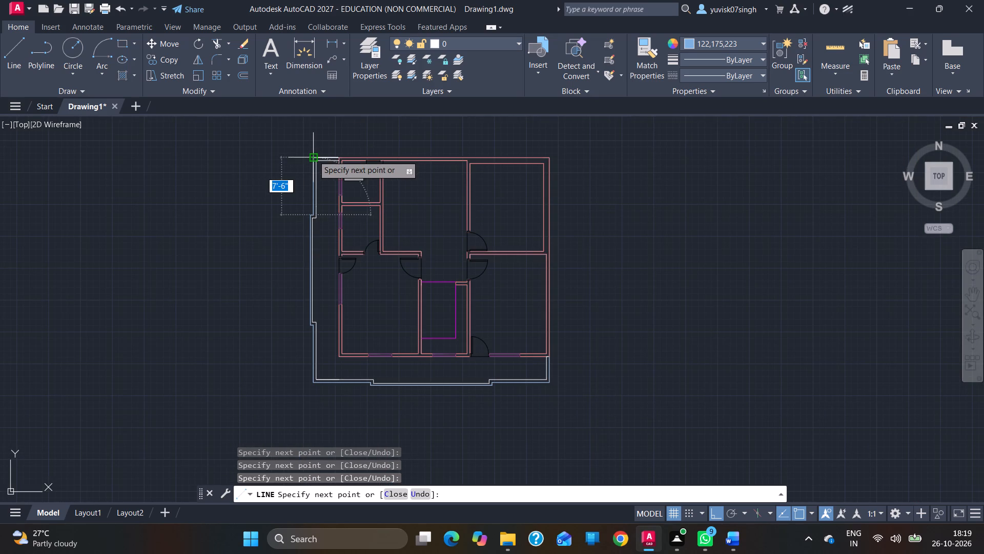
{"action": "left_click", "coordinate": [312, 155]}
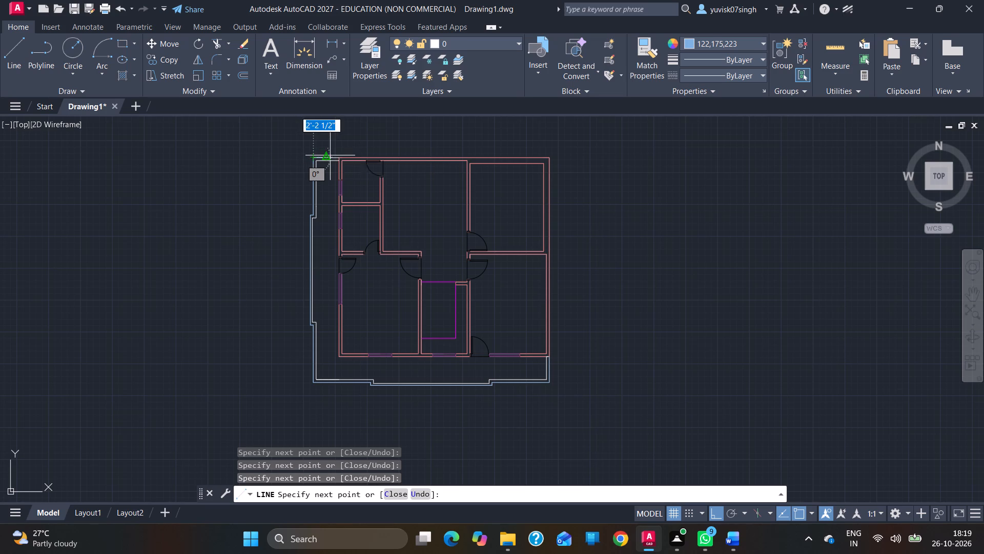
{"action": "left_click", "coordinate": [341, 158]}
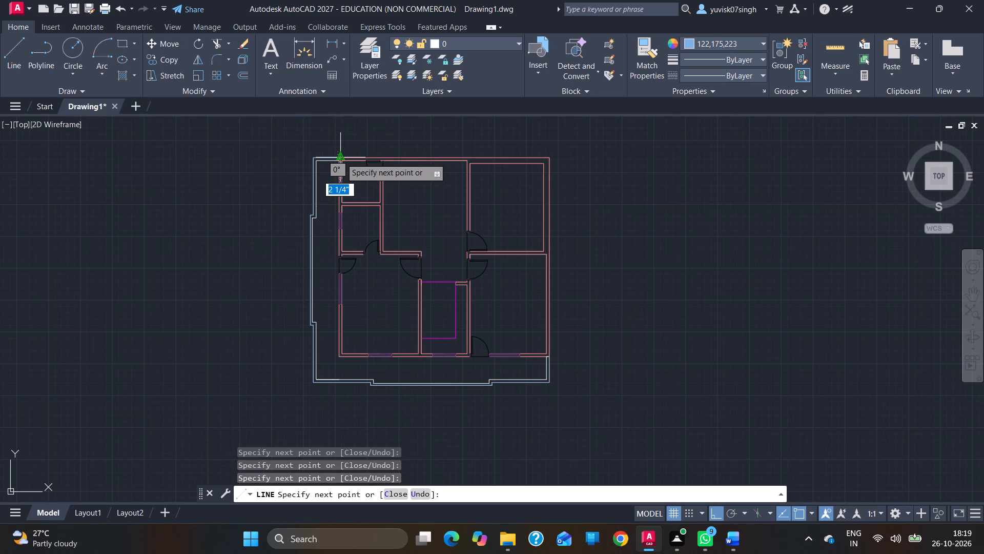
{"action": "key", "text": "Escape"}
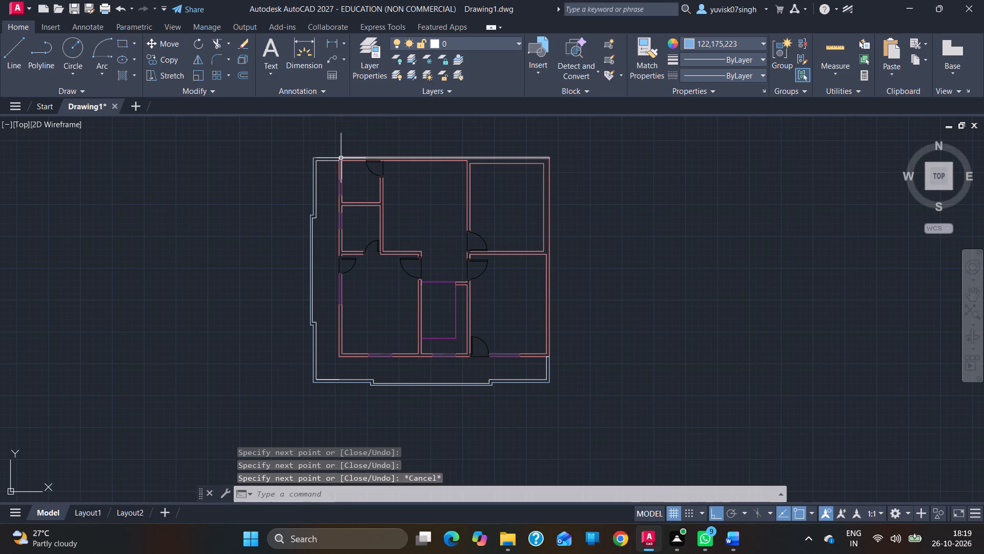
Trace the inner outline in blue with Line from the upper-left wall 3' left, down to the upper step, and left across it.
{"action": "scroll", "coordinate": [341, 158], "scroll_direction": "up", "scroll_amount": 2, "text": "ctrl"}
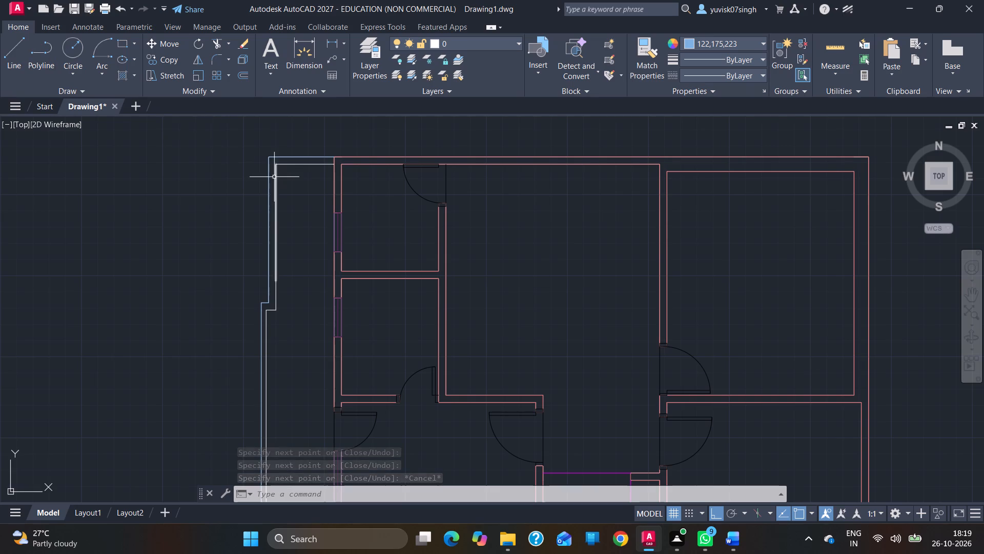
{"action": "left_click", "coordinate": [3, 69]}
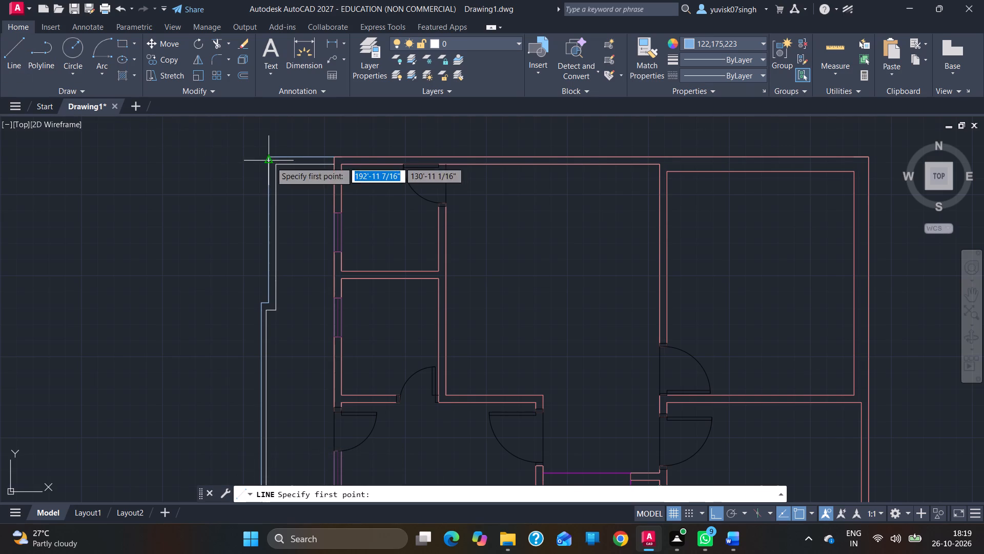
{"action": "left_click", "coordinate": [334, 165]}
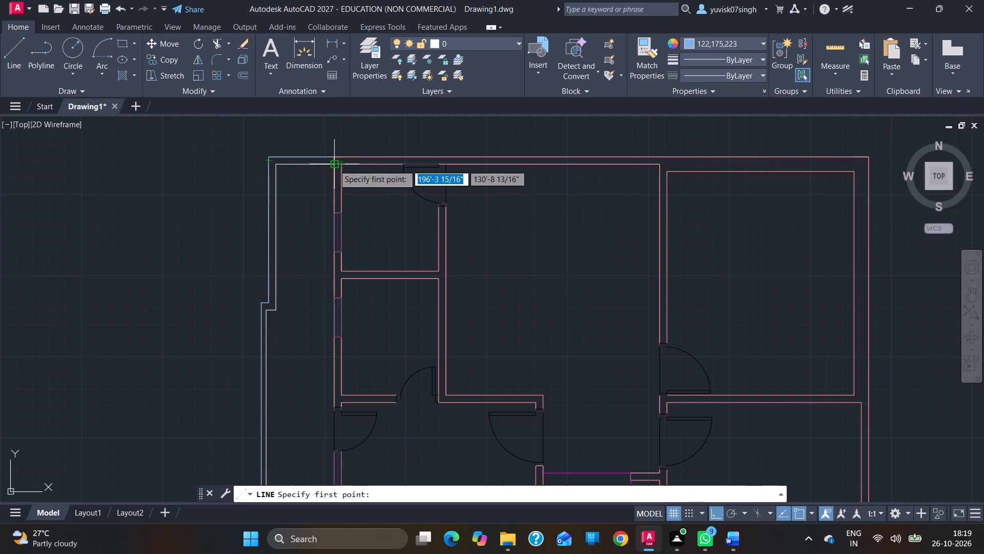
{"action": "left_click", "coordinate": [275, 165]}
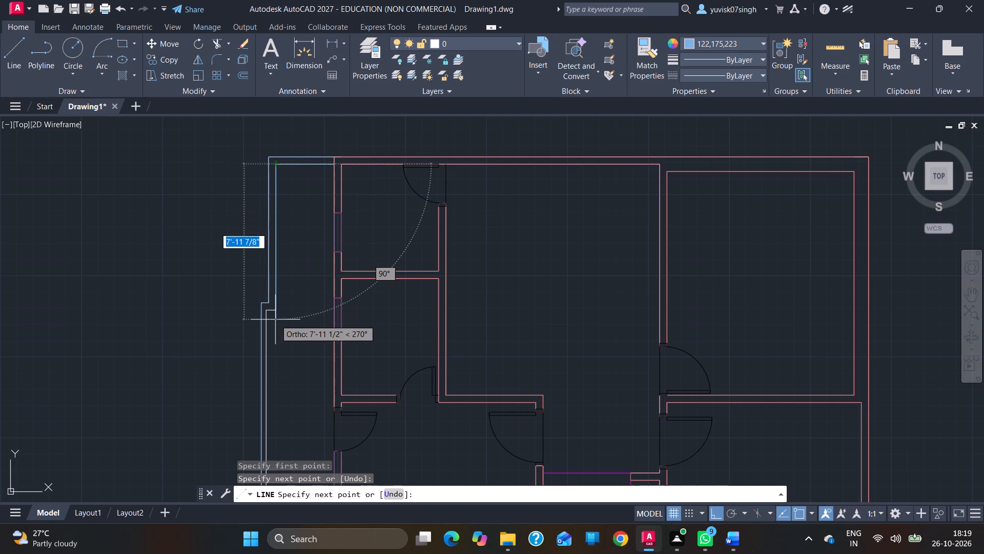
{"action": "left_click", "coordinate": [274, 311]}
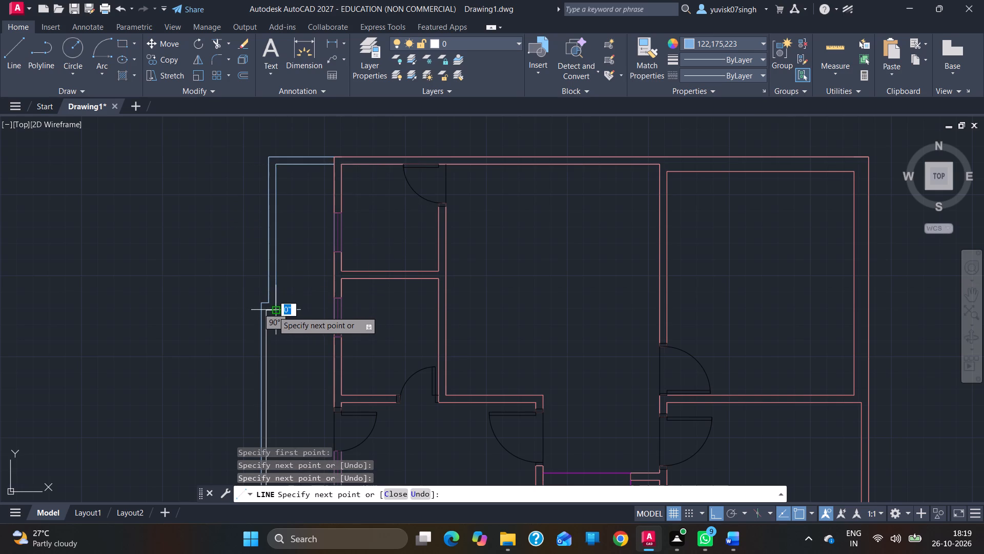
{"action": "left_click", "coordinate": [264, 310]}
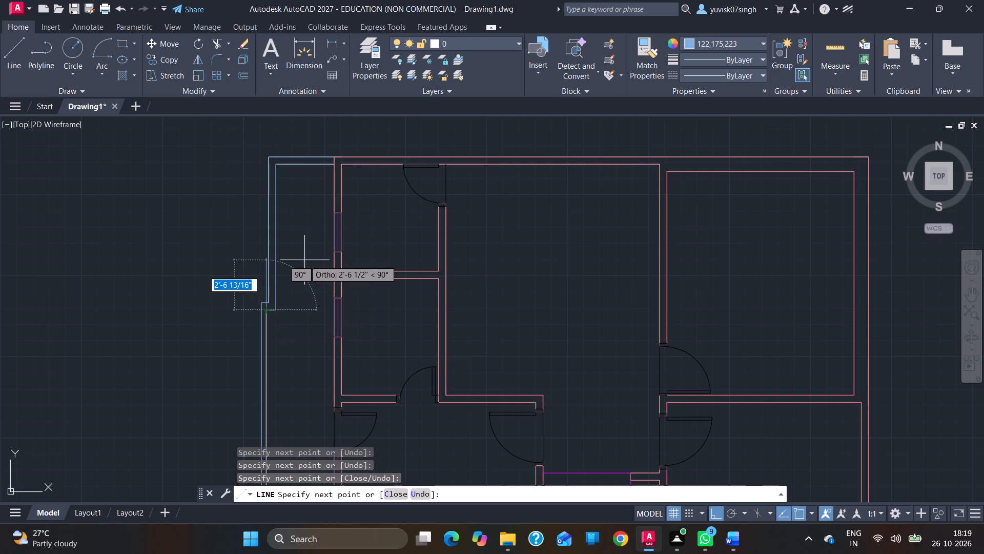
Continue the inner blue line down the left side to the lower step, 6" right across it, and 7'-6" down to the bottom-left corner.
{"action": "scroll", "coordinate": [304, 260], "scroll_direction": "down", "scroll_amount": 3, "text": "ctrl"}
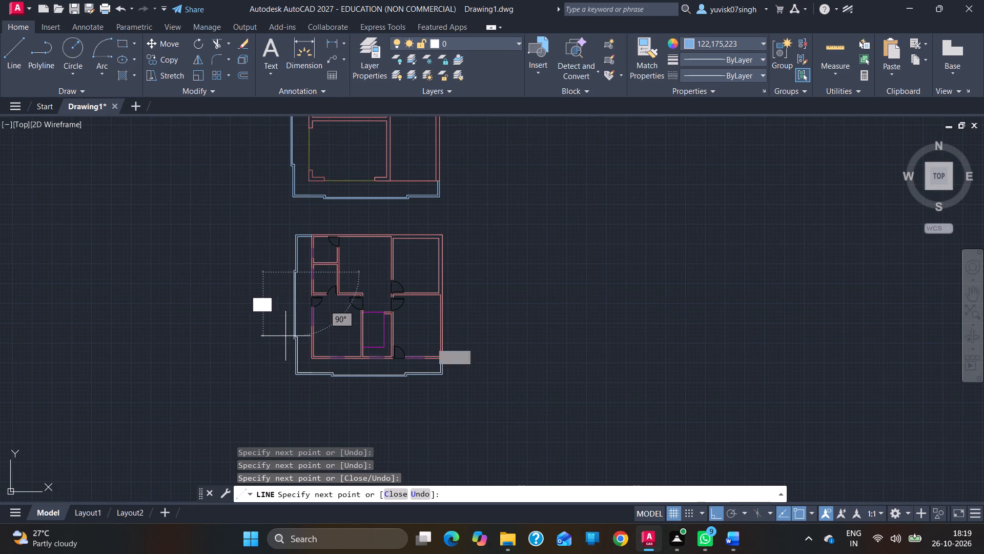
{"action": "scroll", "coordinate": [292, 355], "scroll_direction": "up", "scroll_amount": 3, "text": "ctrl"}
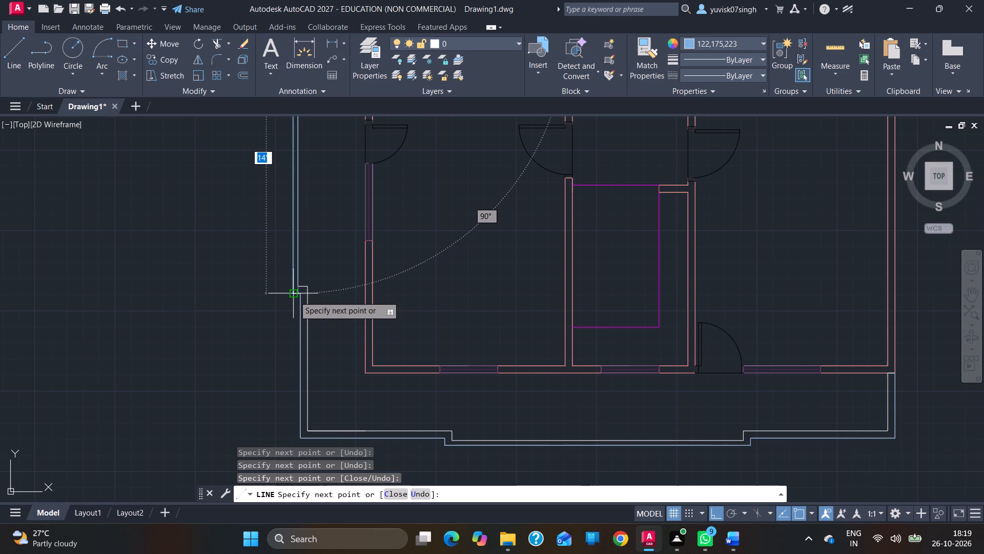
{"action": "left_click", "coordinate": [298, 286]}
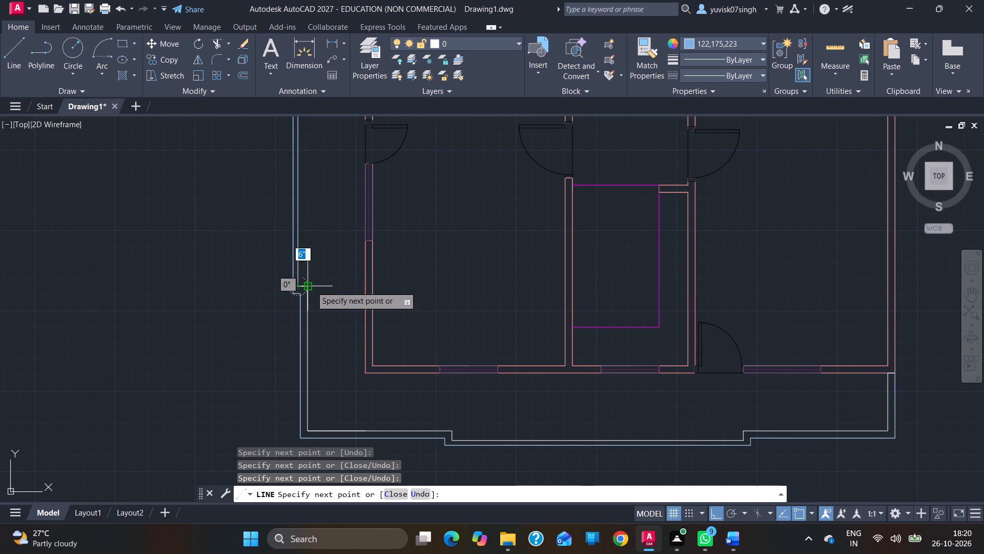
{"action": "left_click_drag", "start_coordinate": [311, 286], "coordinate": [311, 433]}
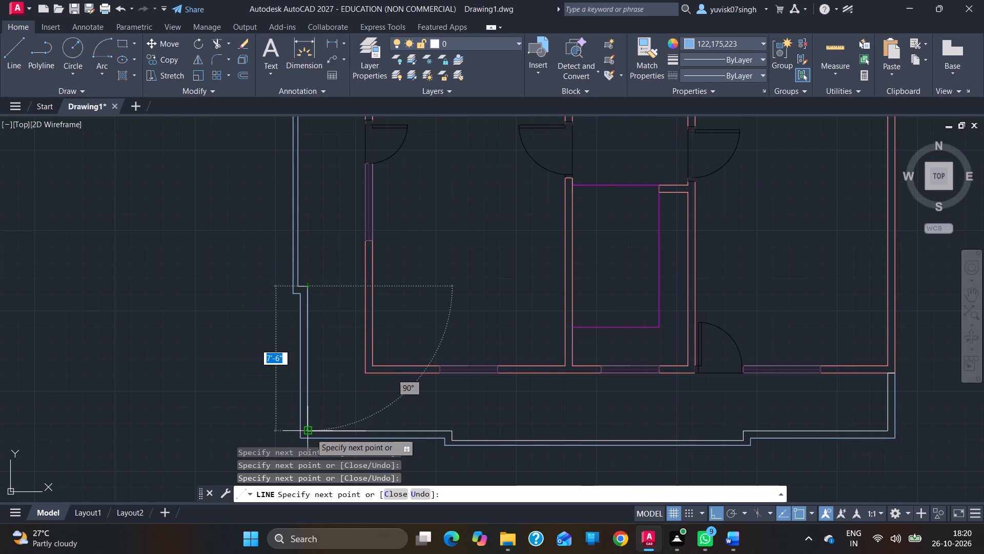
{"action": "left_click_drag", "start_coordinate": [311, 433], "coordinate": [309, 432]}
{"action": "left_click", "coordinate": [309, 432]}
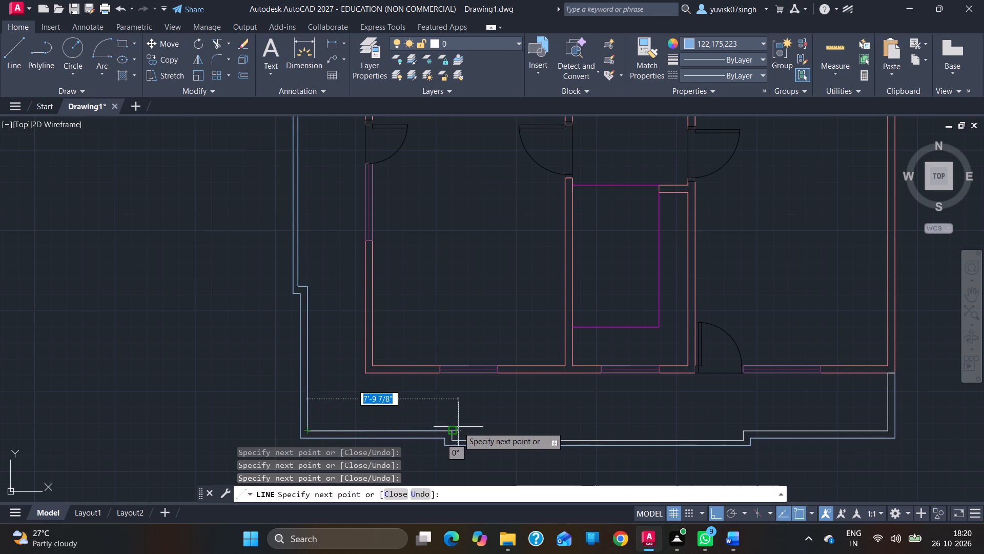
Continue the inner blue line along the stepped bottom edge to its right corner and 3' up to the lower-right wall, ending it there.
{"action": "left_click", "coordinate": [454, 428]}
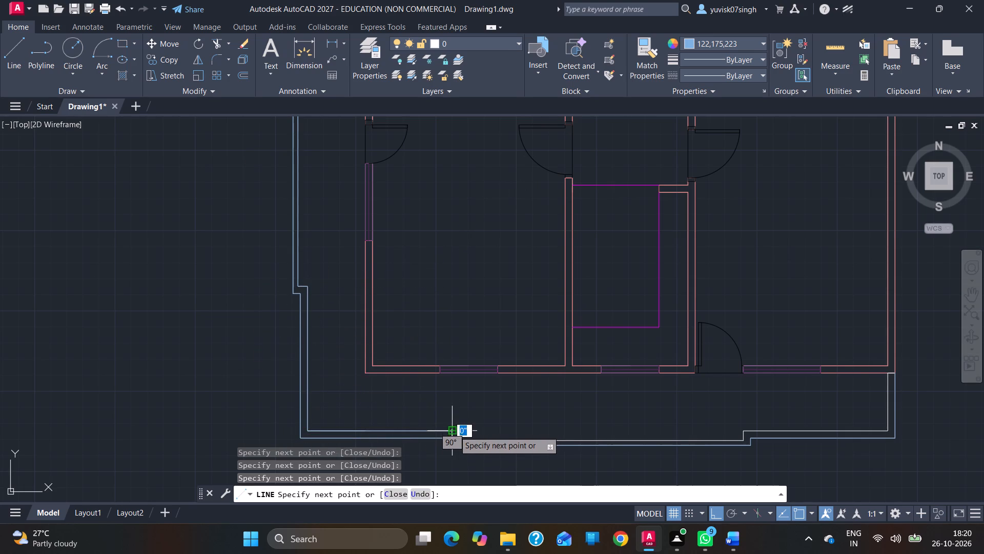
{"action": "left_click", "coordinate": [454, 441]}
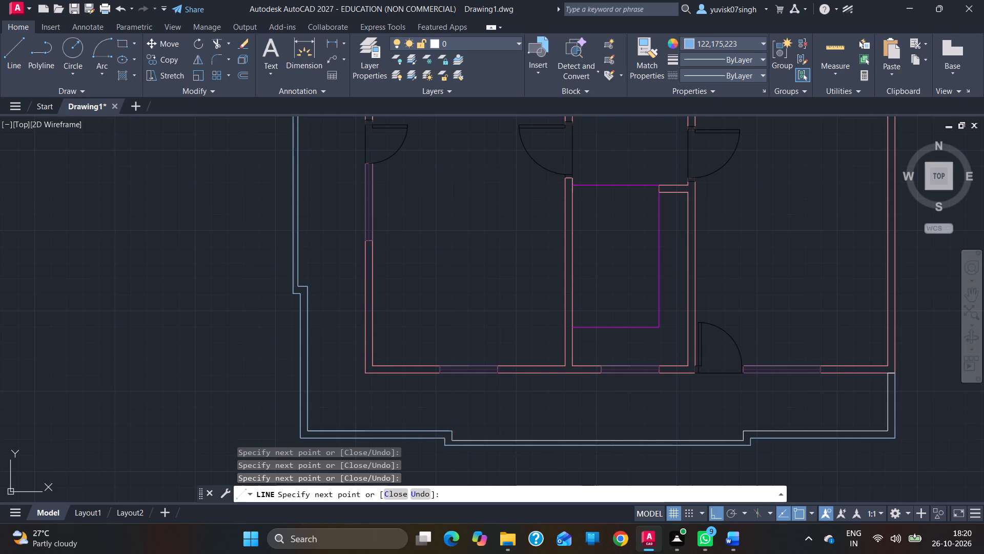
{"action": "left_click", "coordinate": [740, 440]}
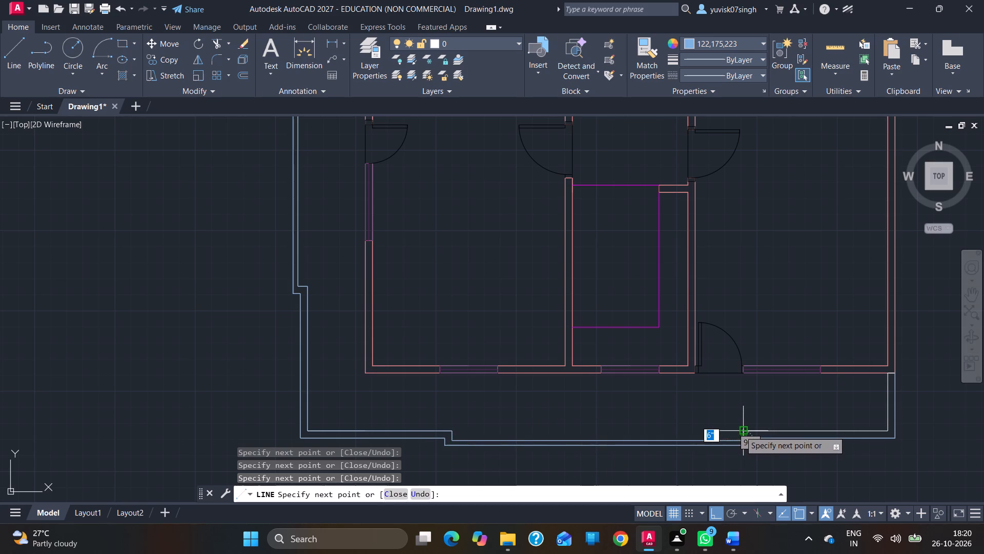
{"action": "left_click", "coordinate": [740, 431]}
{"action": "left_click", "coordinate": [888, 426]}
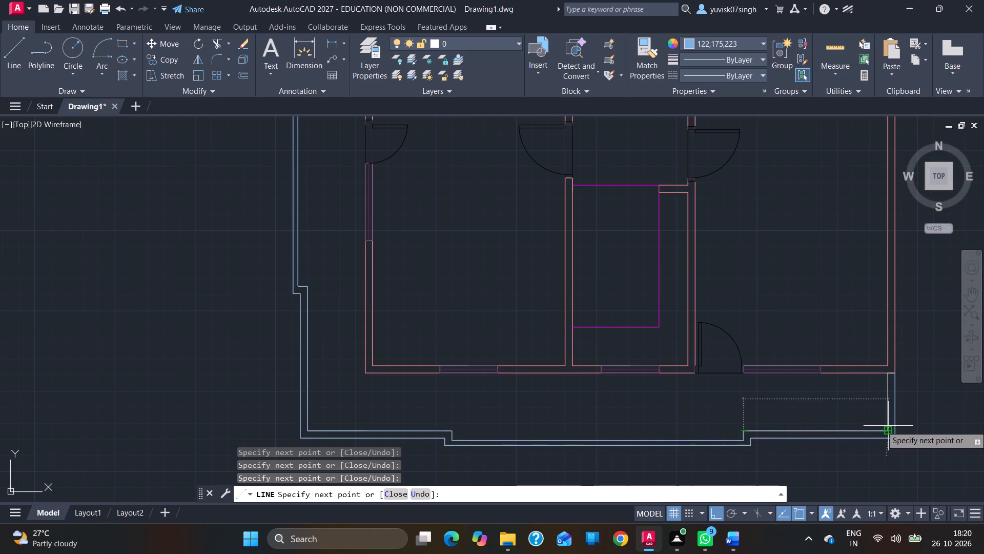
{"action": "left_click", "coordinate": [890, 375]}
{"action": "key", "text": "Escape"}
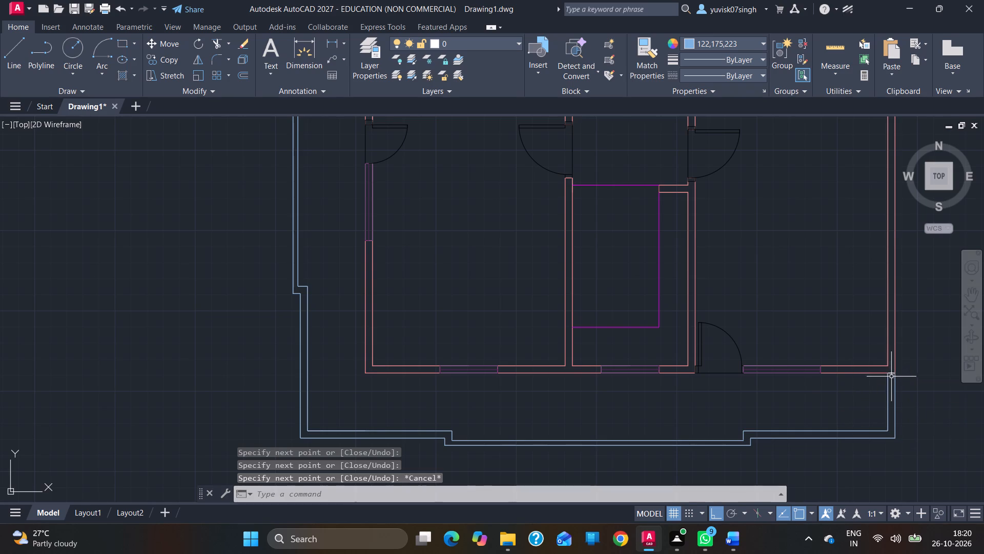
Delete the short ByLayer line capping the gap between the two outline lines at the lower-right wall corner.
{"action": "left_click", "coordinate": [891, 372]}
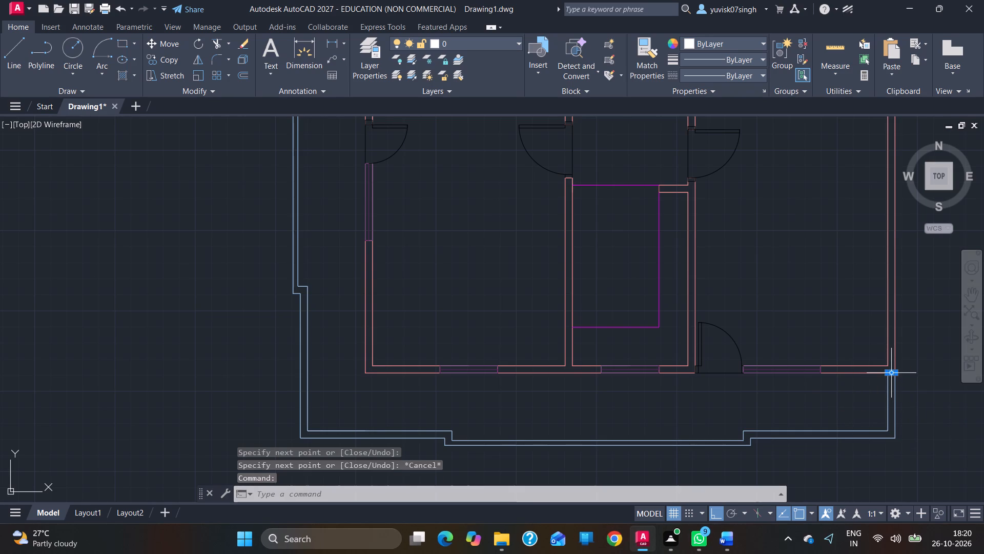
{"action": "key", "text": "Delete"}
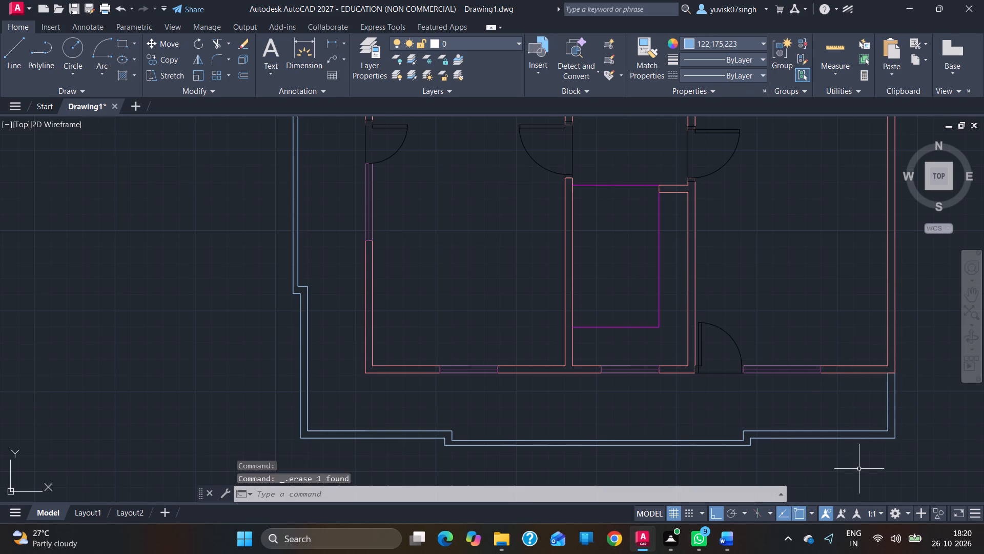
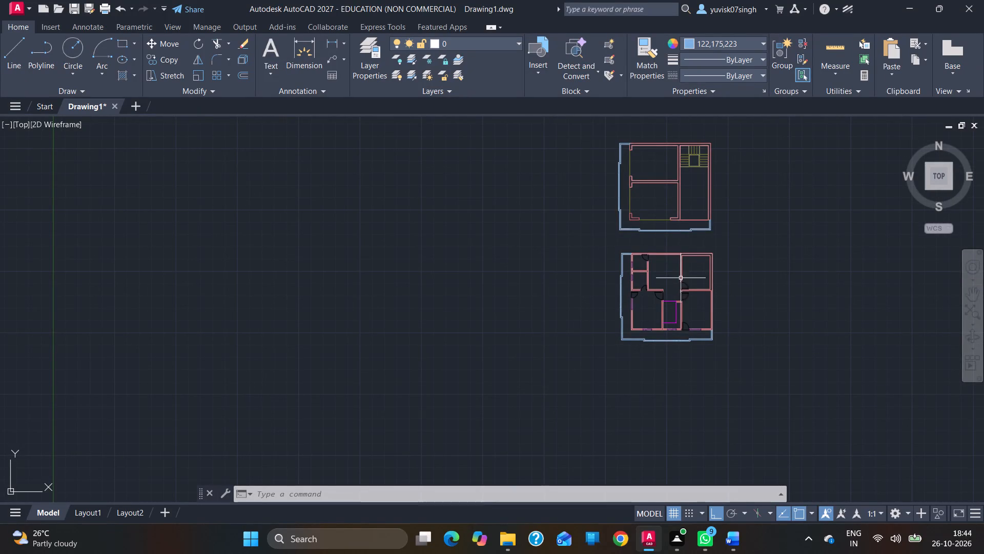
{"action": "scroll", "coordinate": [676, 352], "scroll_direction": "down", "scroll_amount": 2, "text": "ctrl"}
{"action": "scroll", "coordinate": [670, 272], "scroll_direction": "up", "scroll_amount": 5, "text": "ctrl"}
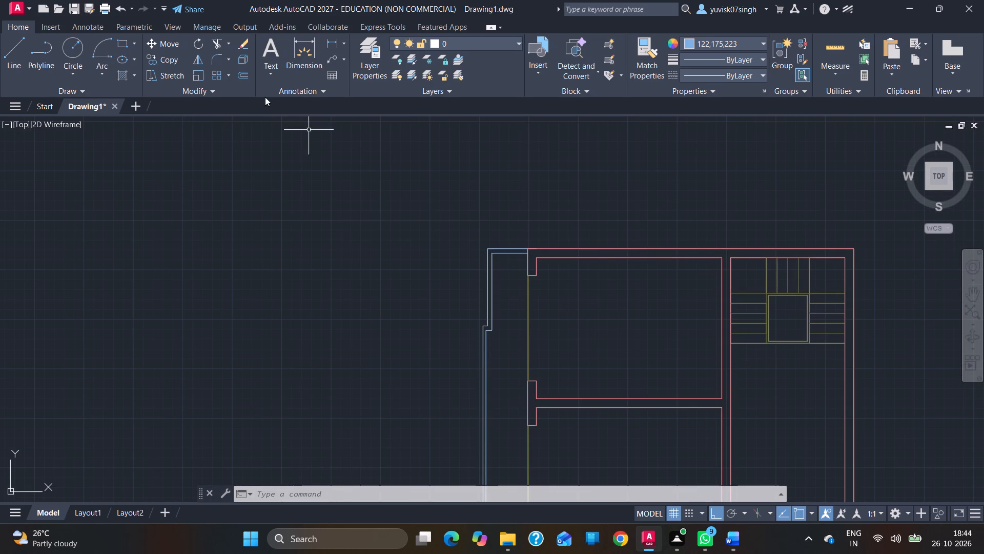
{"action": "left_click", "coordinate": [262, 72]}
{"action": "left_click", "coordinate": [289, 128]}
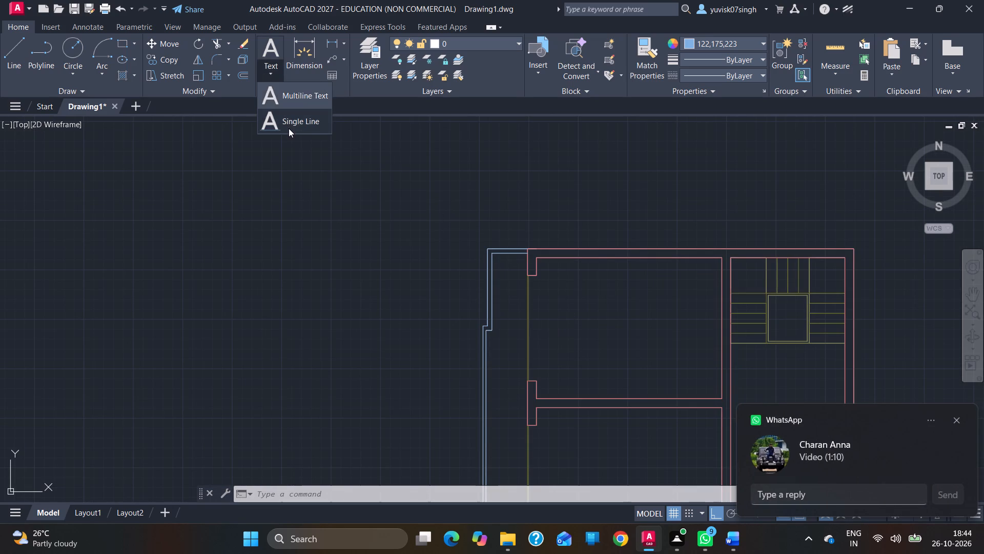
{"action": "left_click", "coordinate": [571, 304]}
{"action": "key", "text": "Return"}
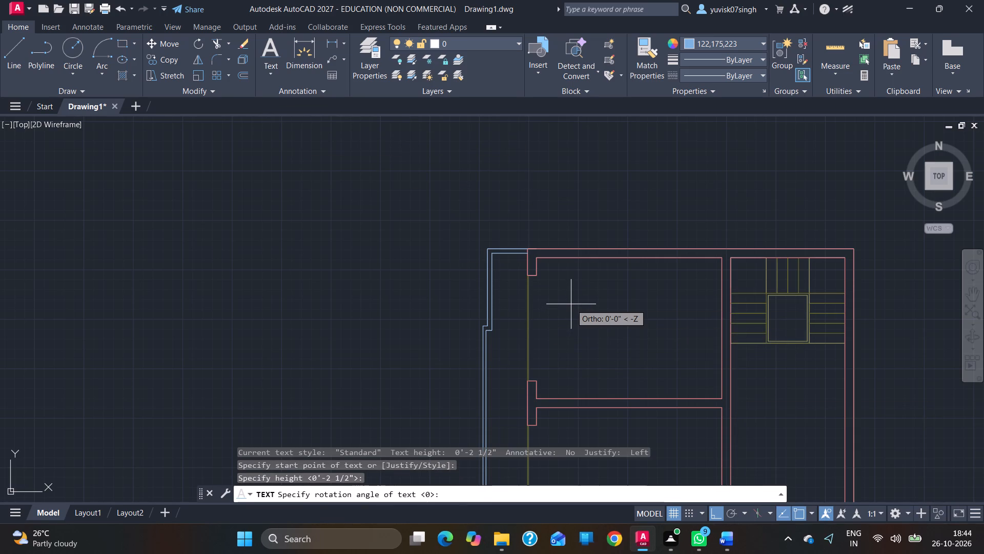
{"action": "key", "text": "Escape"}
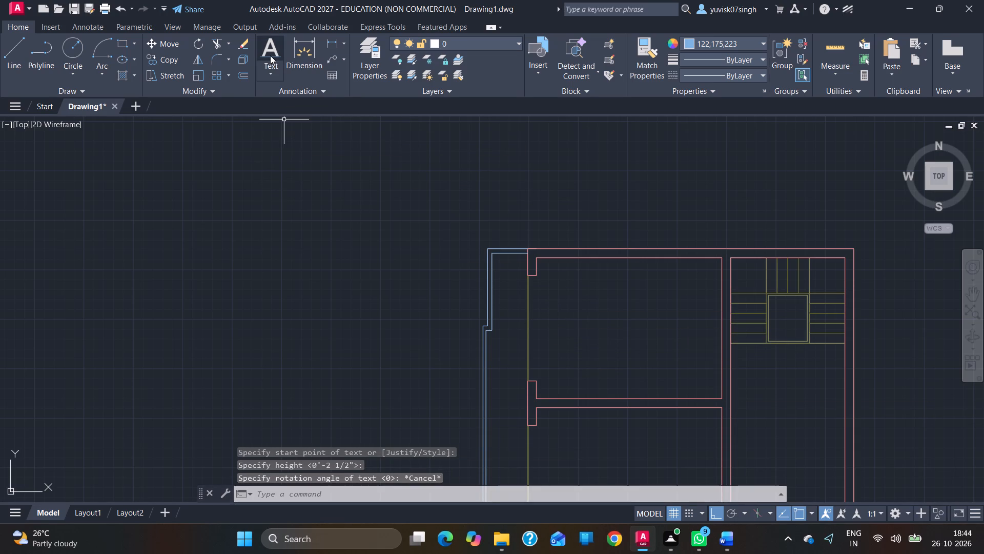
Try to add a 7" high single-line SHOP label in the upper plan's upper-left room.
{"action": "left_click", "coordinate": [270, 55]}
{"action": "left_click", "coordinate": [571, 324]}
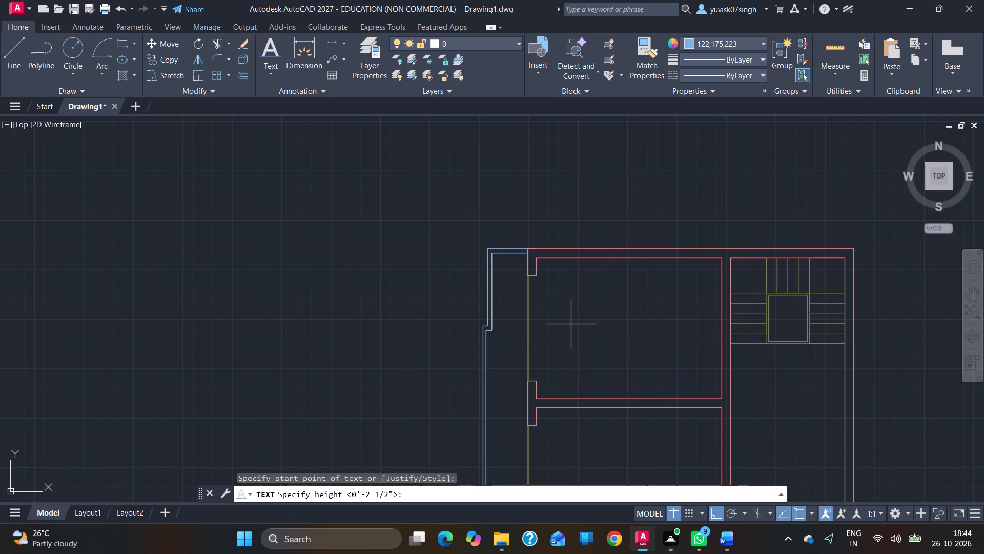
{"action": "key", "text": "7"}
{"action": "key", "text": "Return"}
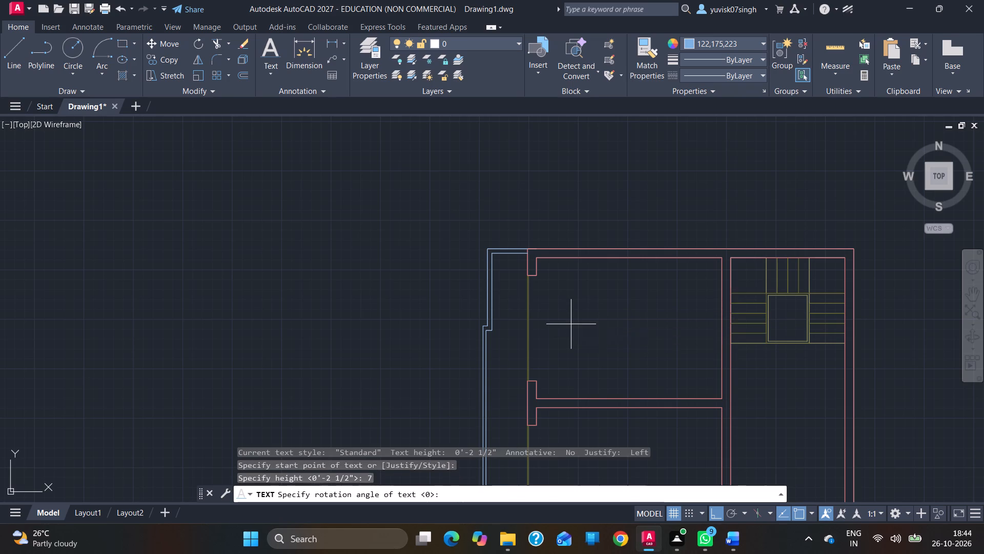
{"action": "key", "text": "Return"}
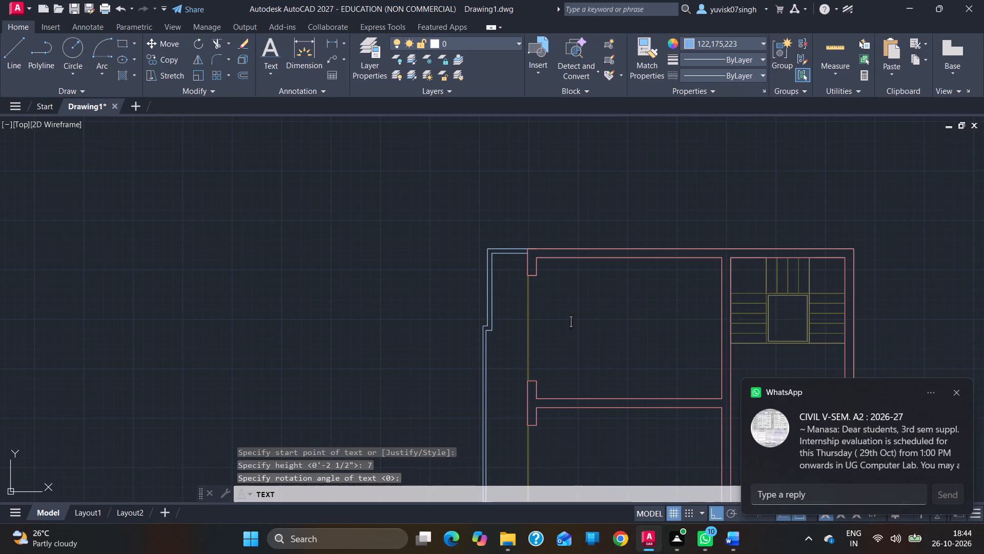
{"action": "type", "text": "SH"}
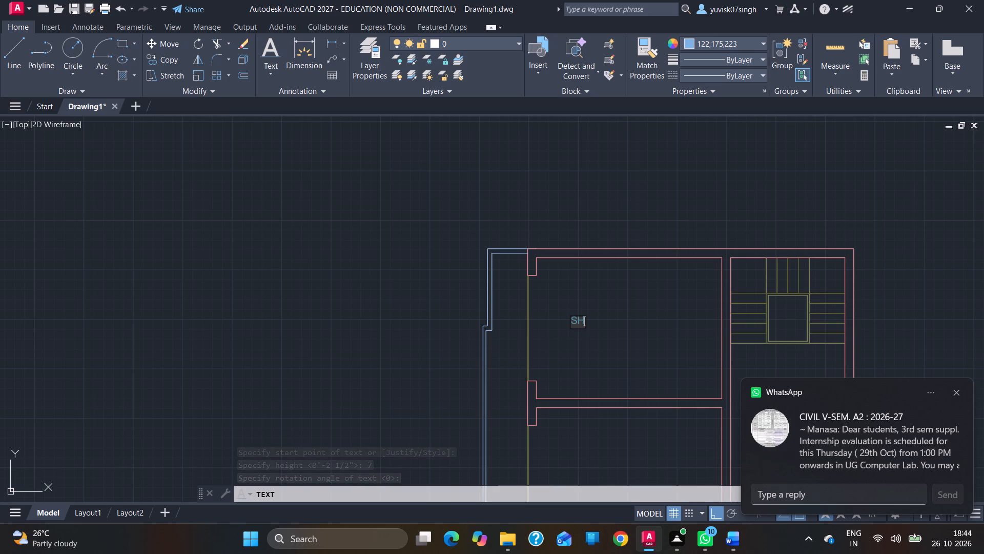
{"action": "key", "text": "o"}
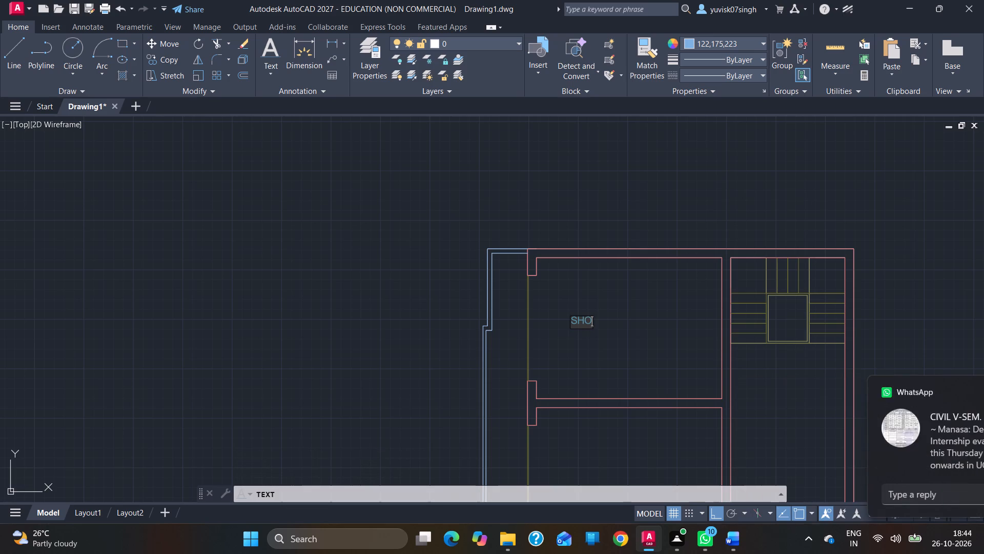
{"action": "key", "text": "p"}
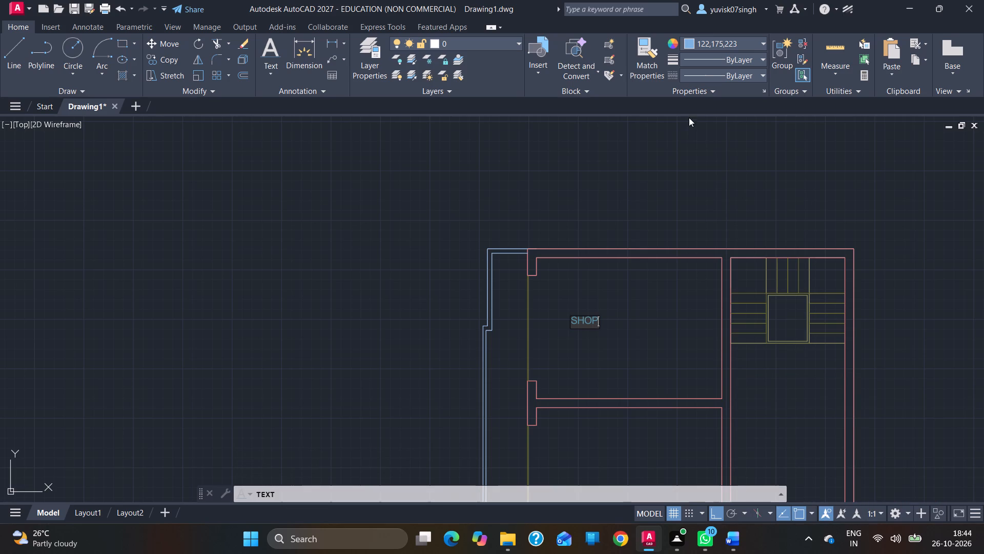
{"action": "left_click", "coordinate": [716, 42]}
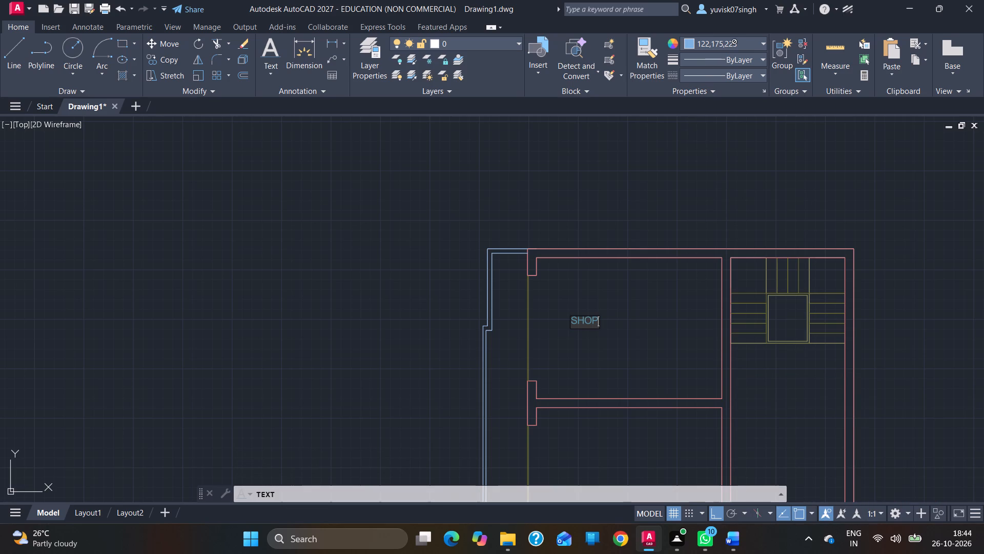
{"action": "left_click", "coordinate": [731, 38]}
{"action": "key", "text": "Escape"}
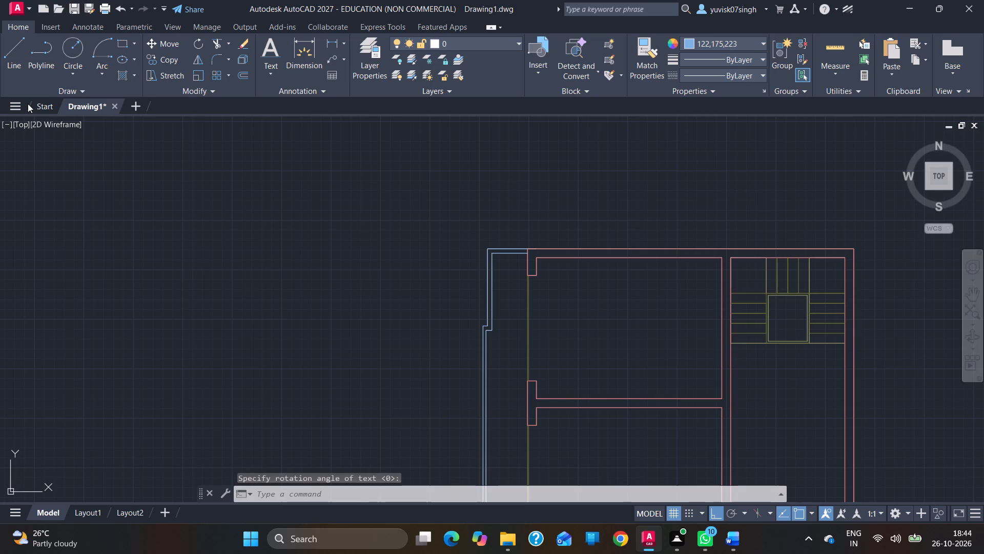
Set the current drawing colour to black (0,0,0) and the current lineweight to 0.30 mm.
{"action": "left_click", "coordinate": [270, 77]}
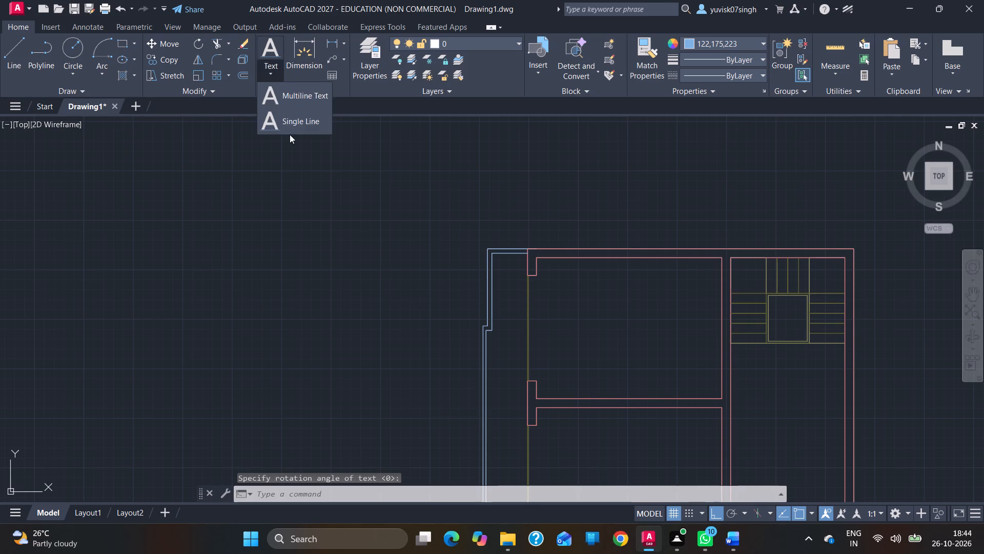
{"action": "left_click", "coordinate": [285, 124]}
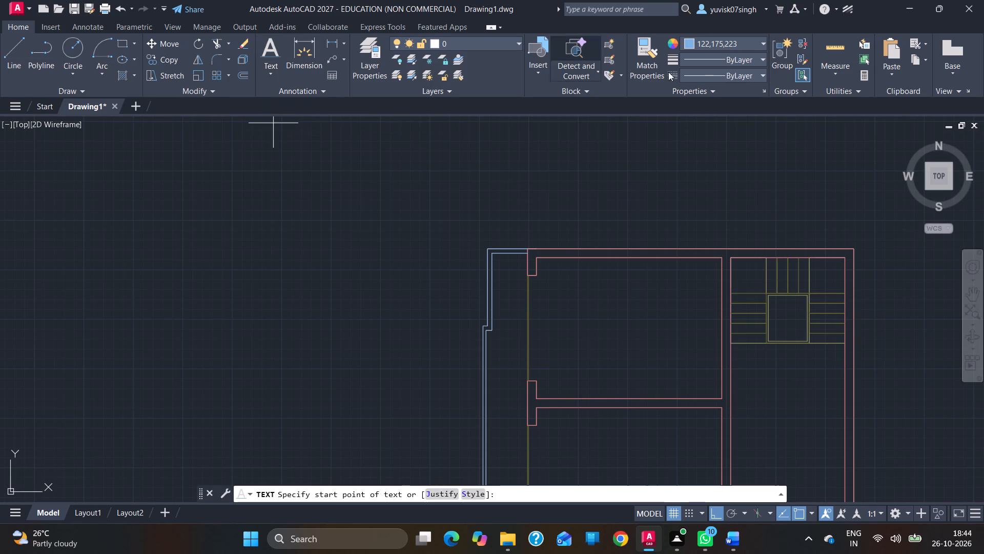
{"action": "left_click", "coordinate": [706, 45]}
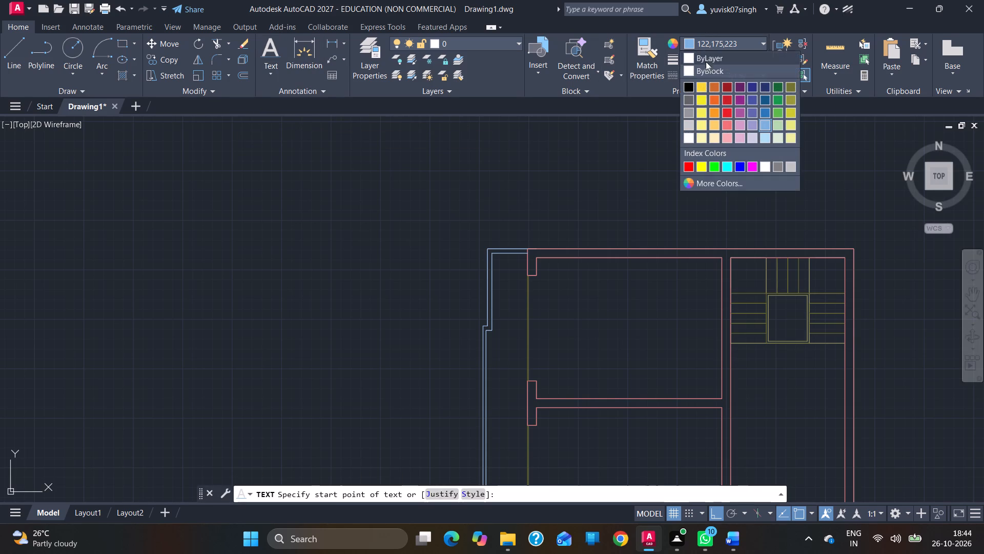
{"action": "left_click", "coordinate": [688, 85]}
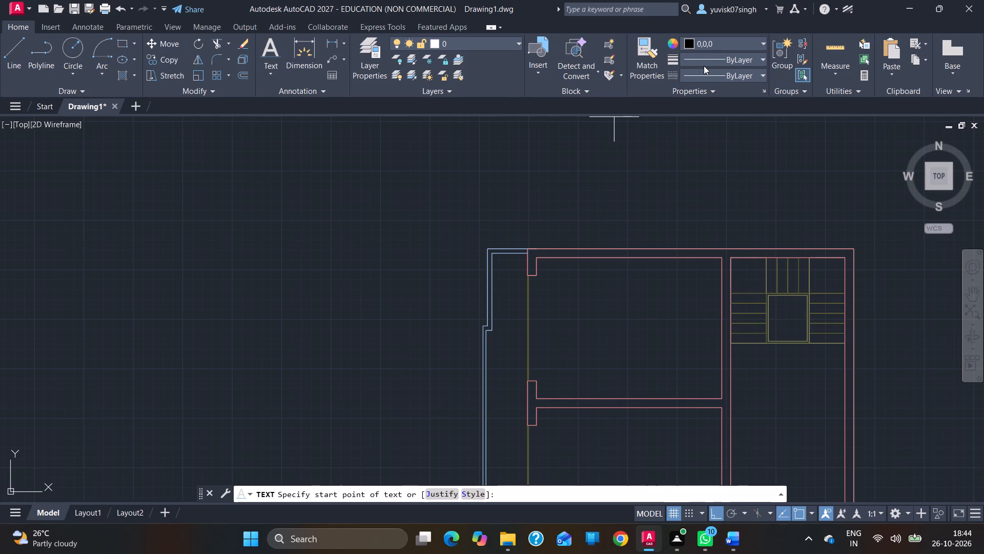
{"action": "left_click", "coordinate": [704, 66]}
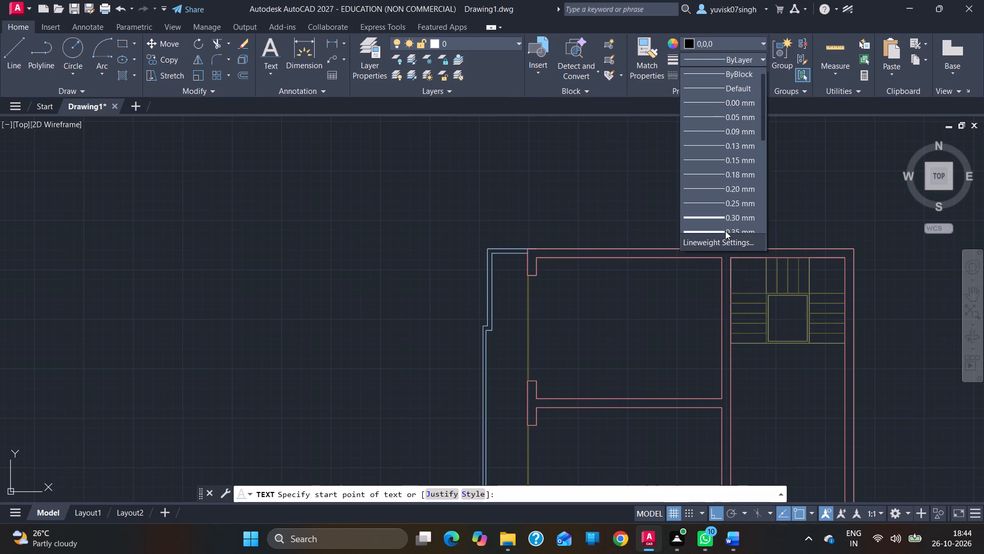
{"action": "left_click", "coordinate": [714, 192]}
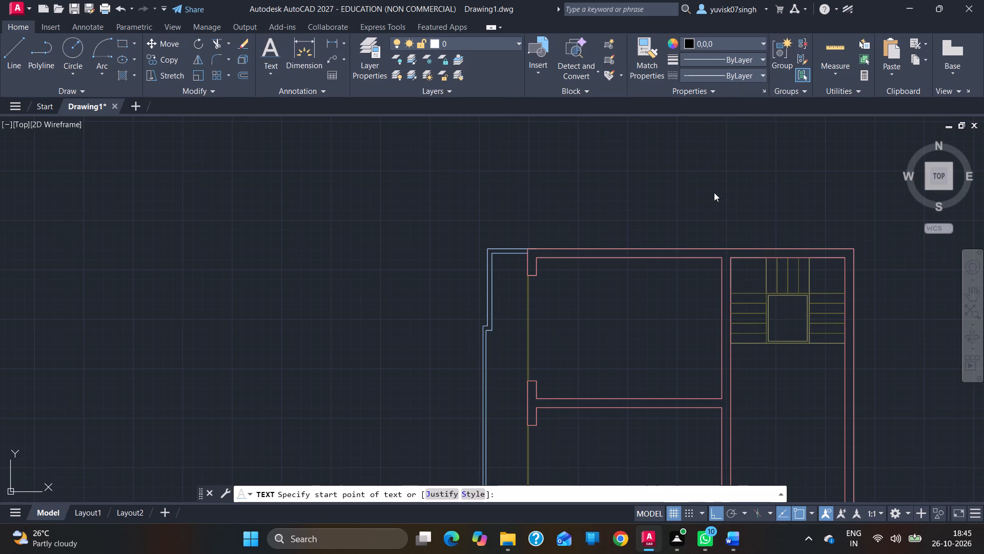
Turn on the display of lineweights in the lineweight settings.
{"action": "left_click", "coordinate": [756, 64]}
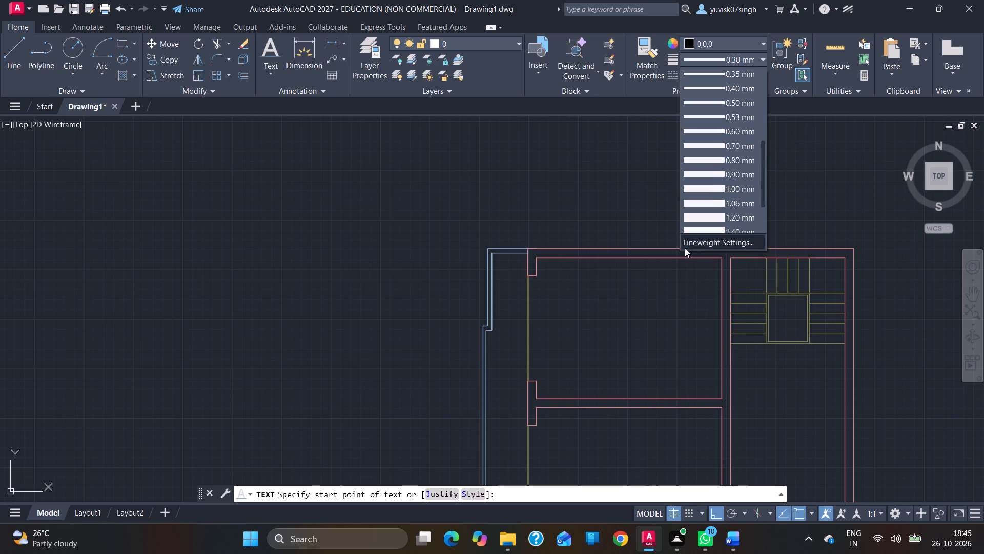
{"action": "left_click", "coordinate": [694, 243]}
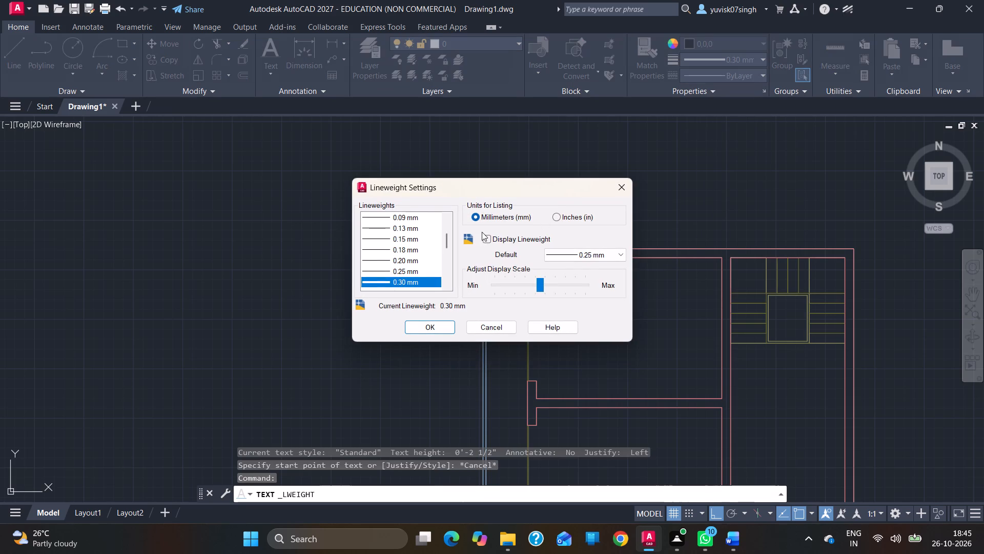
{"action": "left_click", "coordinate": [487, 236]}
{"action": "left_click", "coordinate": [432, 329]}
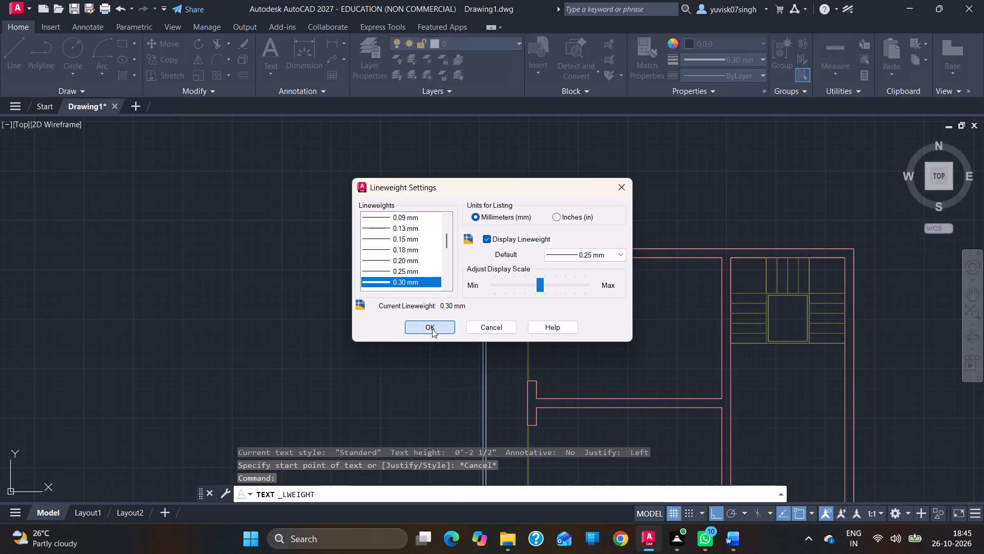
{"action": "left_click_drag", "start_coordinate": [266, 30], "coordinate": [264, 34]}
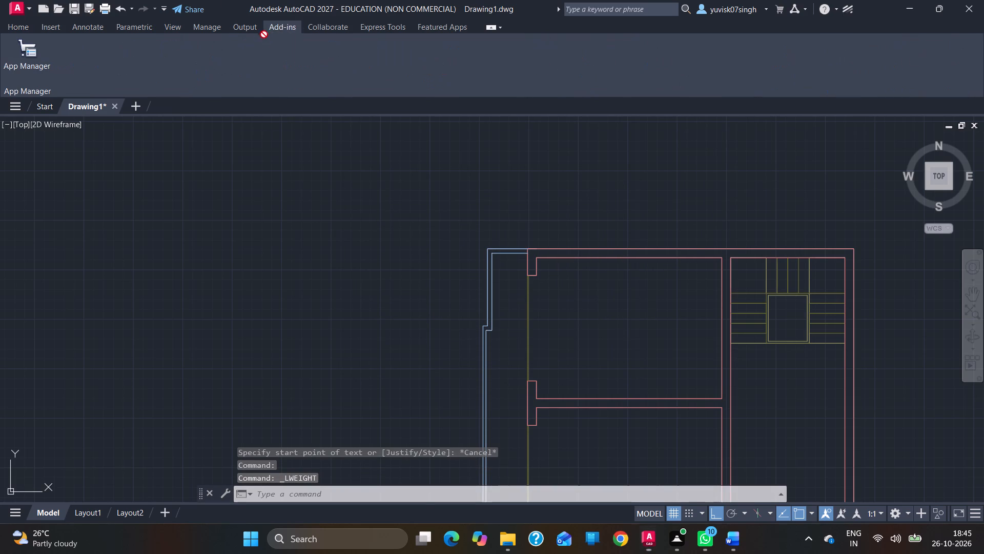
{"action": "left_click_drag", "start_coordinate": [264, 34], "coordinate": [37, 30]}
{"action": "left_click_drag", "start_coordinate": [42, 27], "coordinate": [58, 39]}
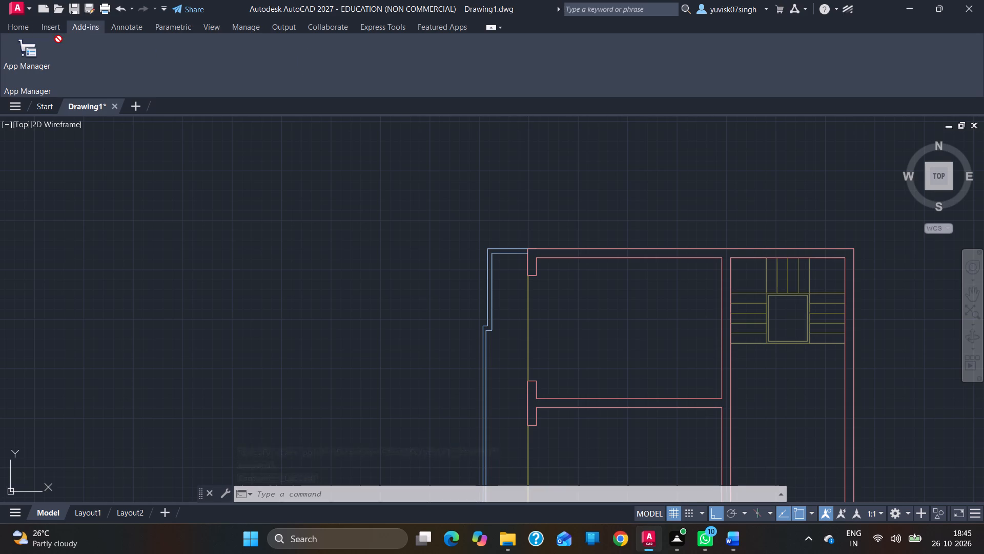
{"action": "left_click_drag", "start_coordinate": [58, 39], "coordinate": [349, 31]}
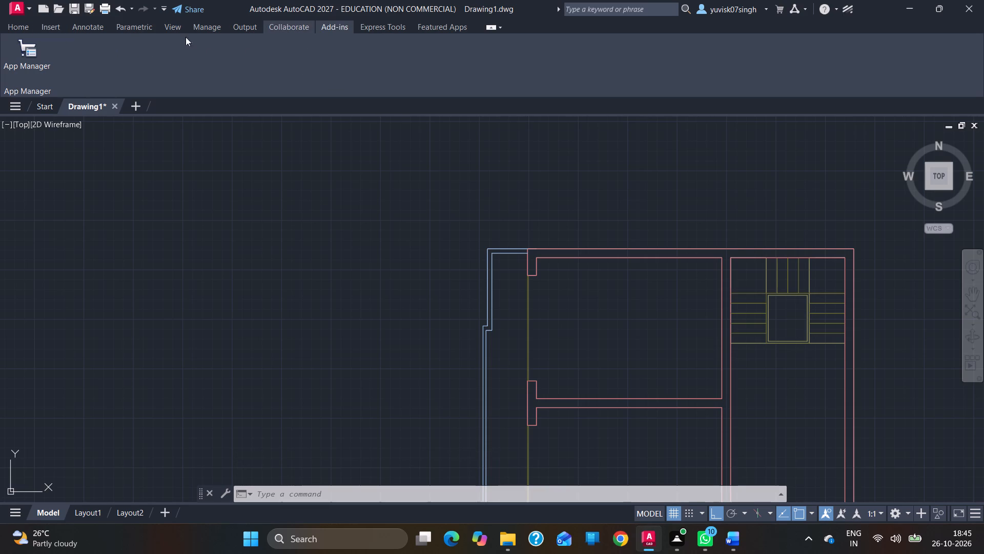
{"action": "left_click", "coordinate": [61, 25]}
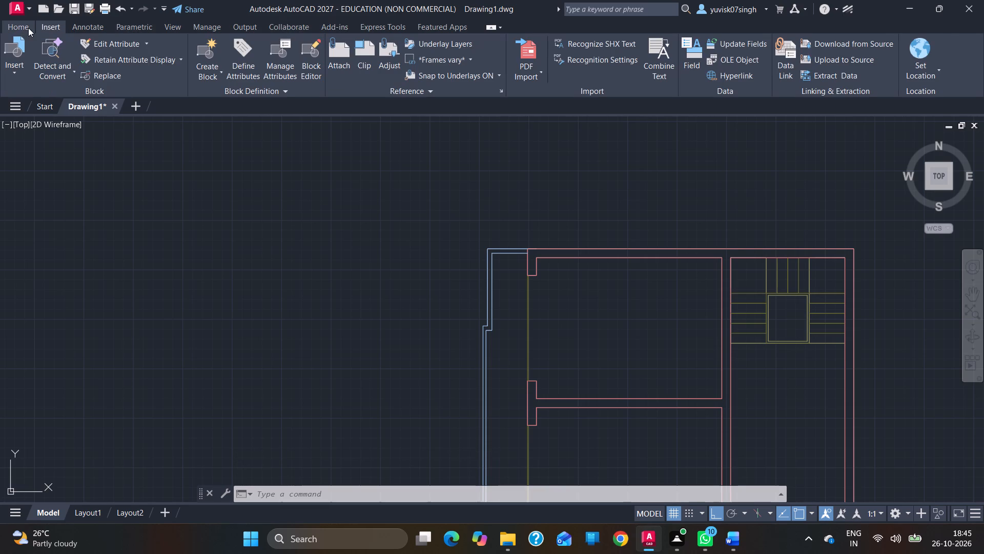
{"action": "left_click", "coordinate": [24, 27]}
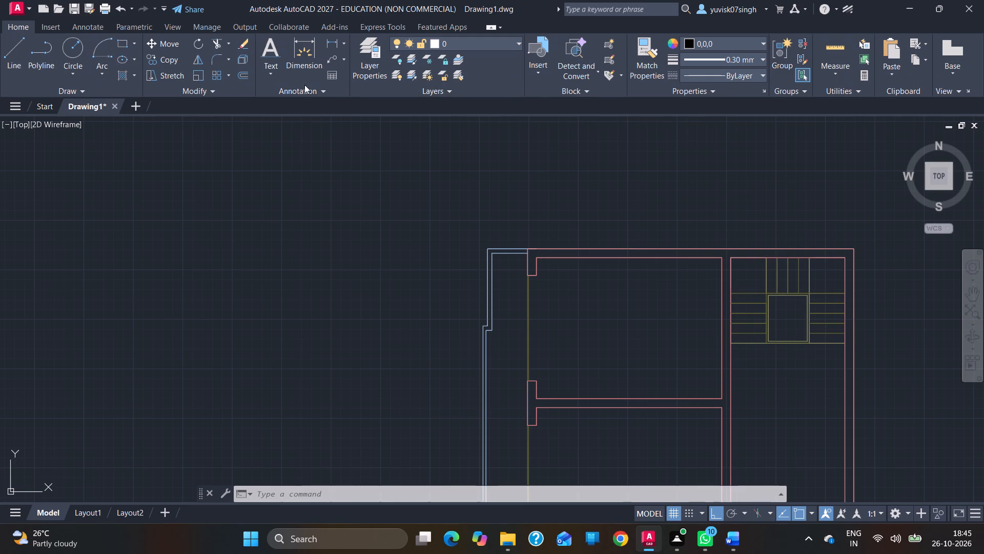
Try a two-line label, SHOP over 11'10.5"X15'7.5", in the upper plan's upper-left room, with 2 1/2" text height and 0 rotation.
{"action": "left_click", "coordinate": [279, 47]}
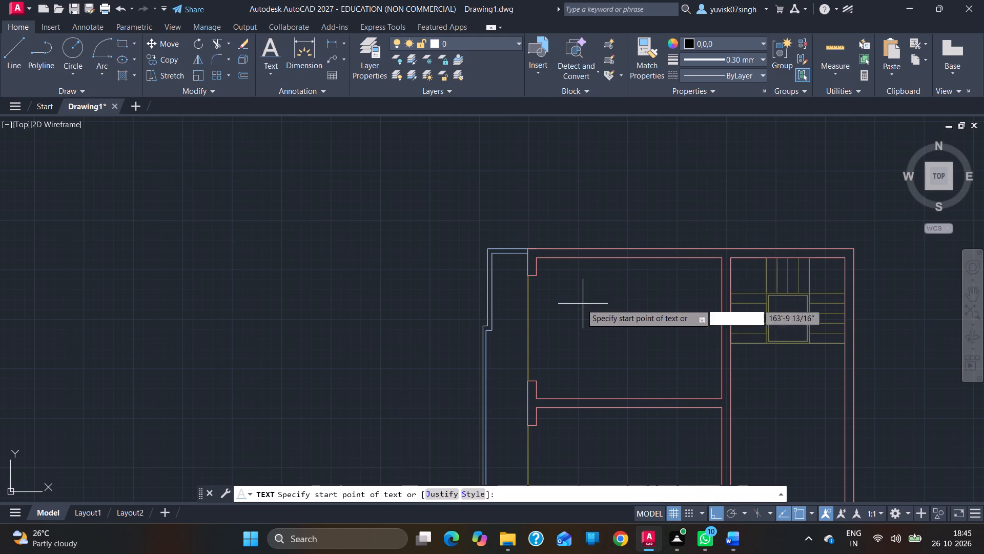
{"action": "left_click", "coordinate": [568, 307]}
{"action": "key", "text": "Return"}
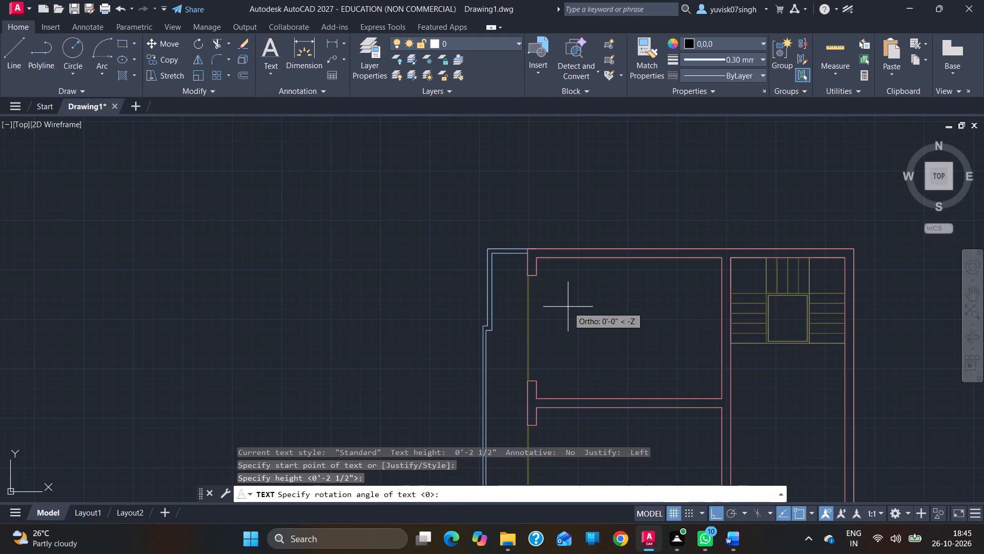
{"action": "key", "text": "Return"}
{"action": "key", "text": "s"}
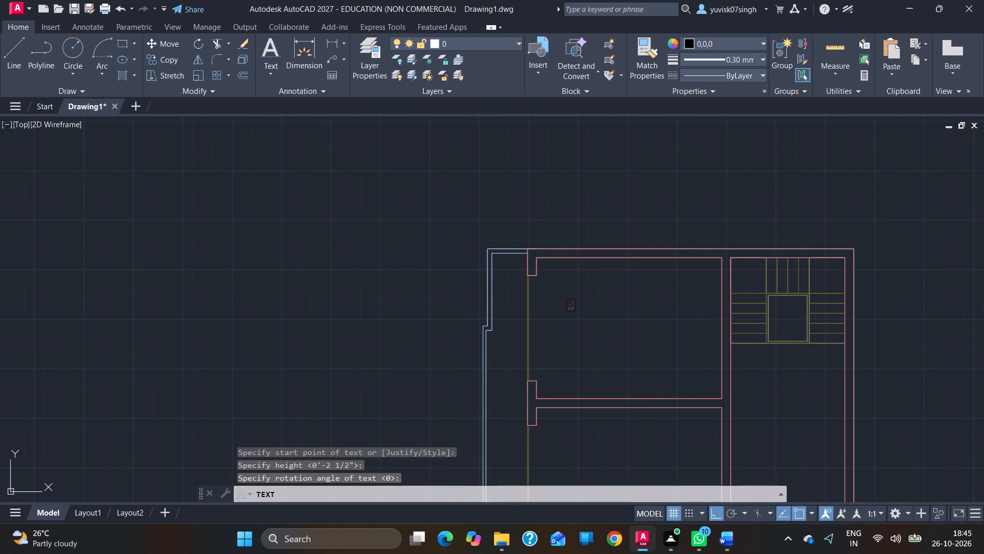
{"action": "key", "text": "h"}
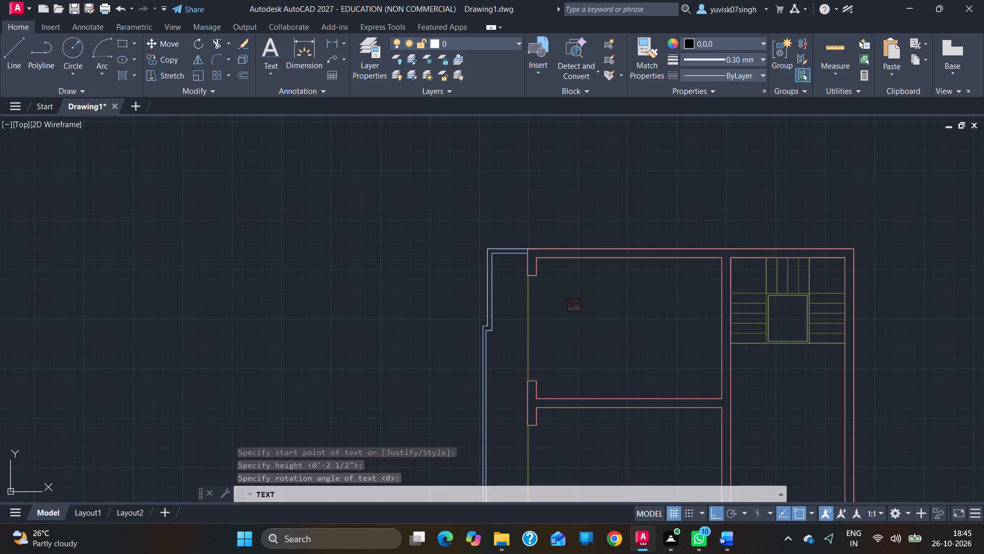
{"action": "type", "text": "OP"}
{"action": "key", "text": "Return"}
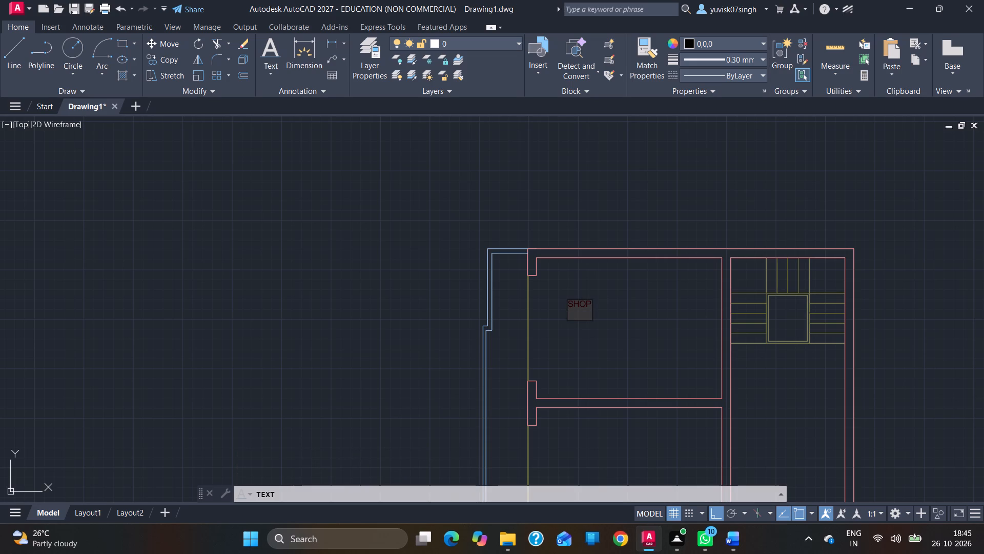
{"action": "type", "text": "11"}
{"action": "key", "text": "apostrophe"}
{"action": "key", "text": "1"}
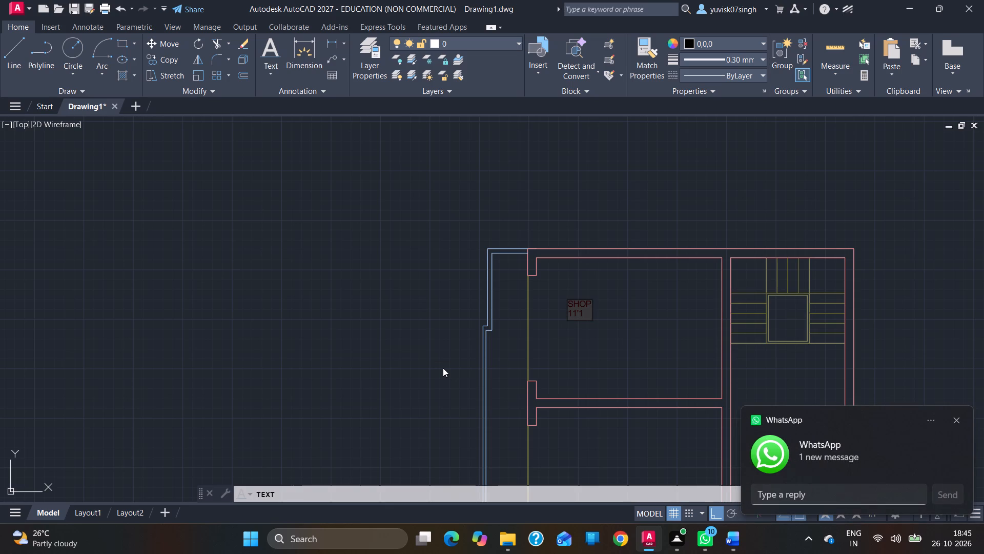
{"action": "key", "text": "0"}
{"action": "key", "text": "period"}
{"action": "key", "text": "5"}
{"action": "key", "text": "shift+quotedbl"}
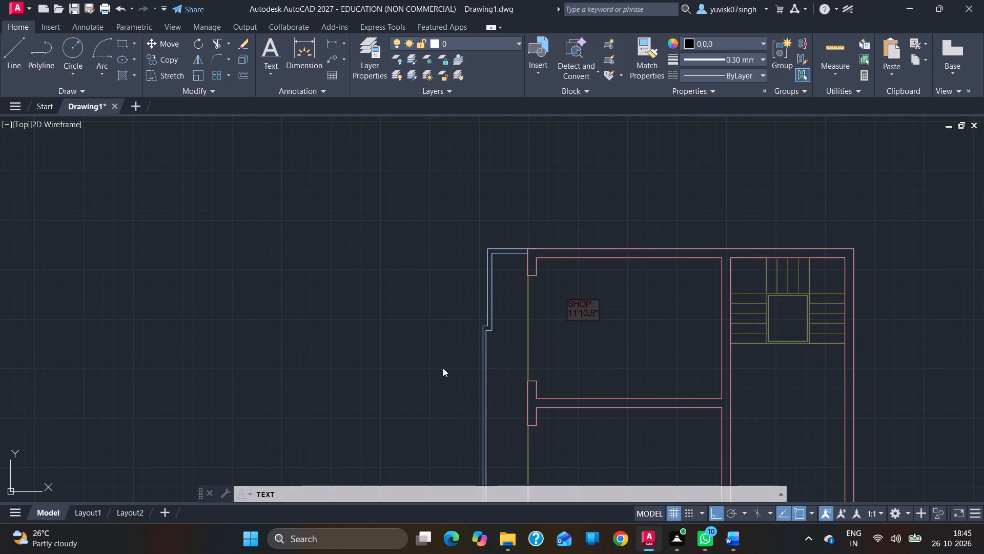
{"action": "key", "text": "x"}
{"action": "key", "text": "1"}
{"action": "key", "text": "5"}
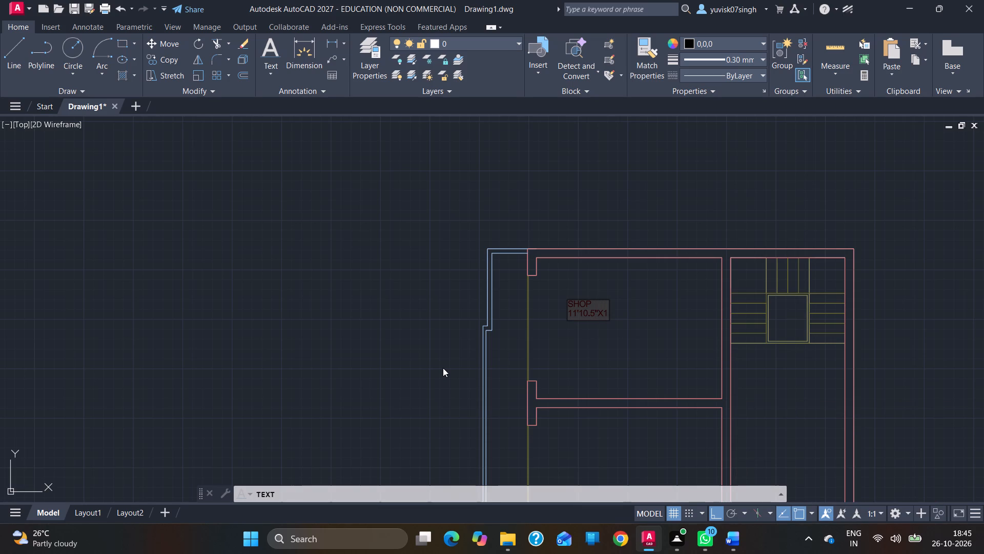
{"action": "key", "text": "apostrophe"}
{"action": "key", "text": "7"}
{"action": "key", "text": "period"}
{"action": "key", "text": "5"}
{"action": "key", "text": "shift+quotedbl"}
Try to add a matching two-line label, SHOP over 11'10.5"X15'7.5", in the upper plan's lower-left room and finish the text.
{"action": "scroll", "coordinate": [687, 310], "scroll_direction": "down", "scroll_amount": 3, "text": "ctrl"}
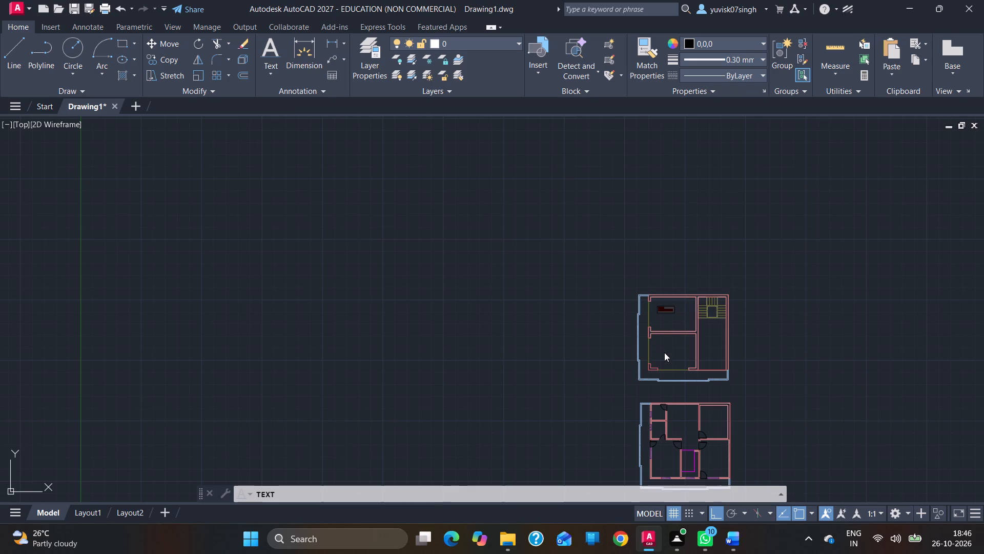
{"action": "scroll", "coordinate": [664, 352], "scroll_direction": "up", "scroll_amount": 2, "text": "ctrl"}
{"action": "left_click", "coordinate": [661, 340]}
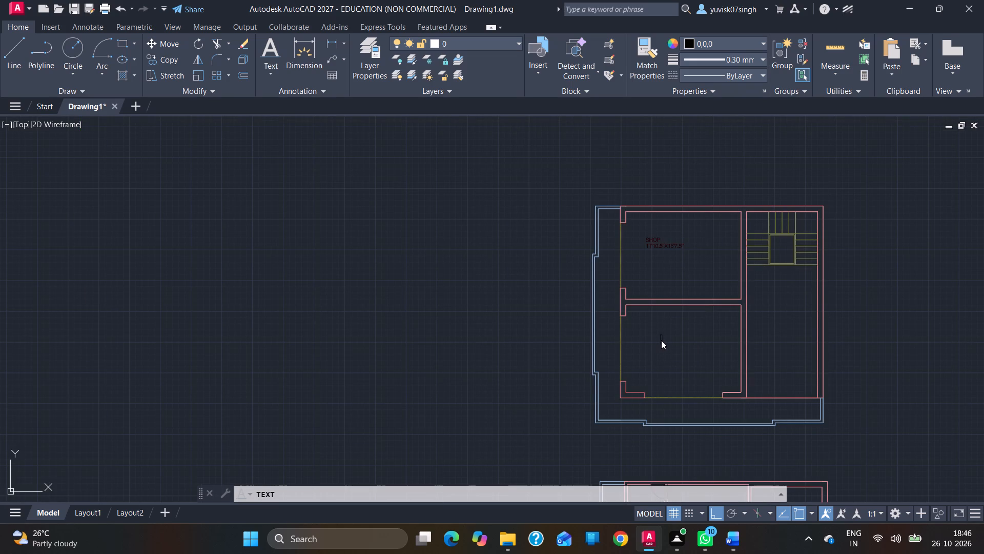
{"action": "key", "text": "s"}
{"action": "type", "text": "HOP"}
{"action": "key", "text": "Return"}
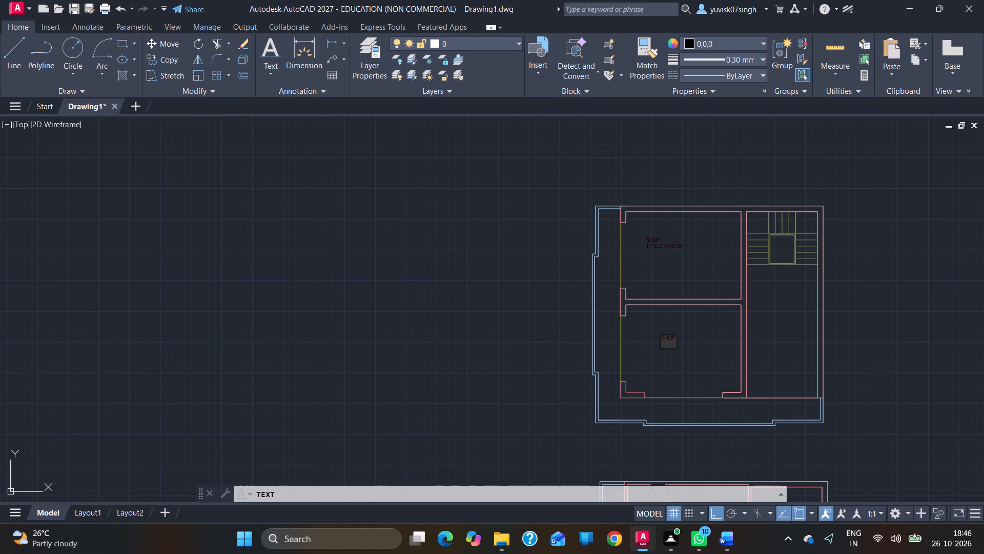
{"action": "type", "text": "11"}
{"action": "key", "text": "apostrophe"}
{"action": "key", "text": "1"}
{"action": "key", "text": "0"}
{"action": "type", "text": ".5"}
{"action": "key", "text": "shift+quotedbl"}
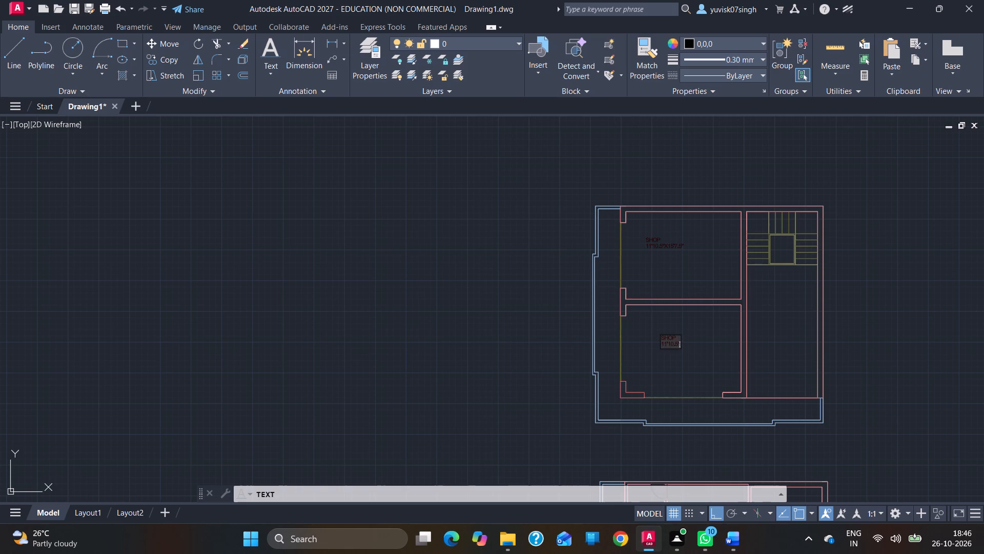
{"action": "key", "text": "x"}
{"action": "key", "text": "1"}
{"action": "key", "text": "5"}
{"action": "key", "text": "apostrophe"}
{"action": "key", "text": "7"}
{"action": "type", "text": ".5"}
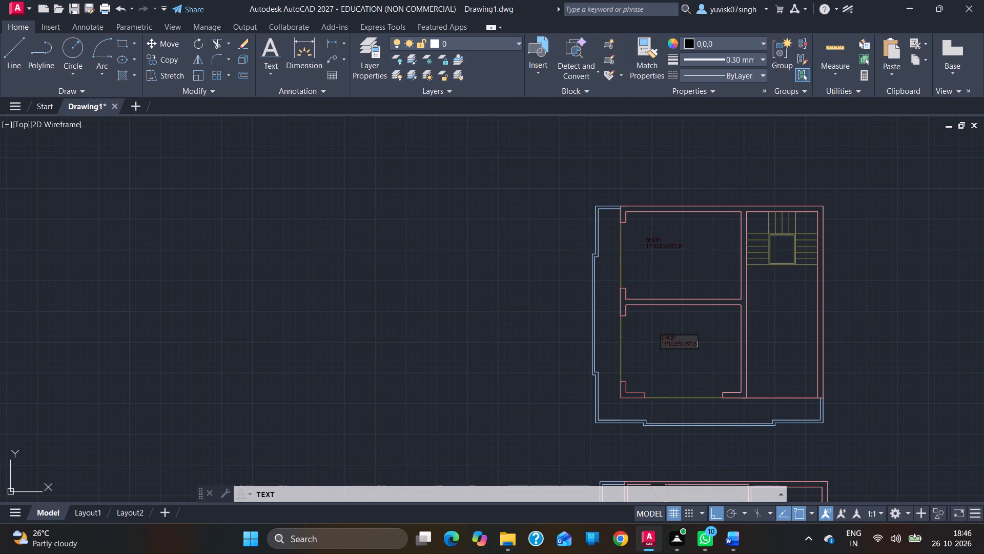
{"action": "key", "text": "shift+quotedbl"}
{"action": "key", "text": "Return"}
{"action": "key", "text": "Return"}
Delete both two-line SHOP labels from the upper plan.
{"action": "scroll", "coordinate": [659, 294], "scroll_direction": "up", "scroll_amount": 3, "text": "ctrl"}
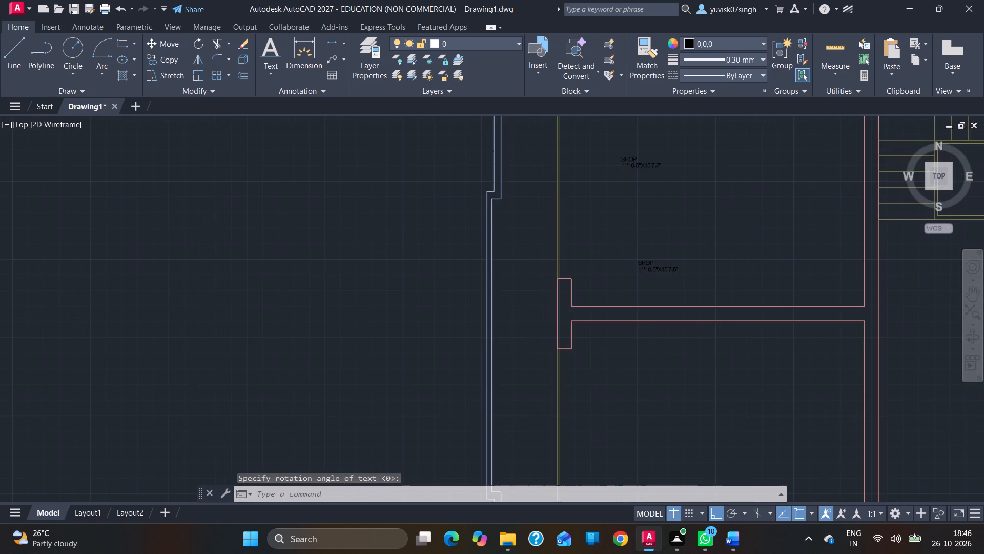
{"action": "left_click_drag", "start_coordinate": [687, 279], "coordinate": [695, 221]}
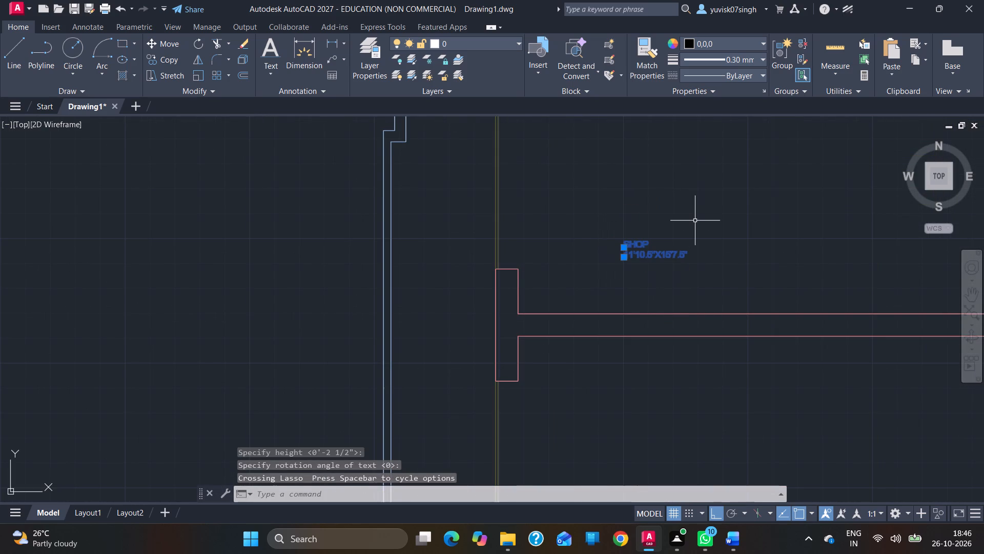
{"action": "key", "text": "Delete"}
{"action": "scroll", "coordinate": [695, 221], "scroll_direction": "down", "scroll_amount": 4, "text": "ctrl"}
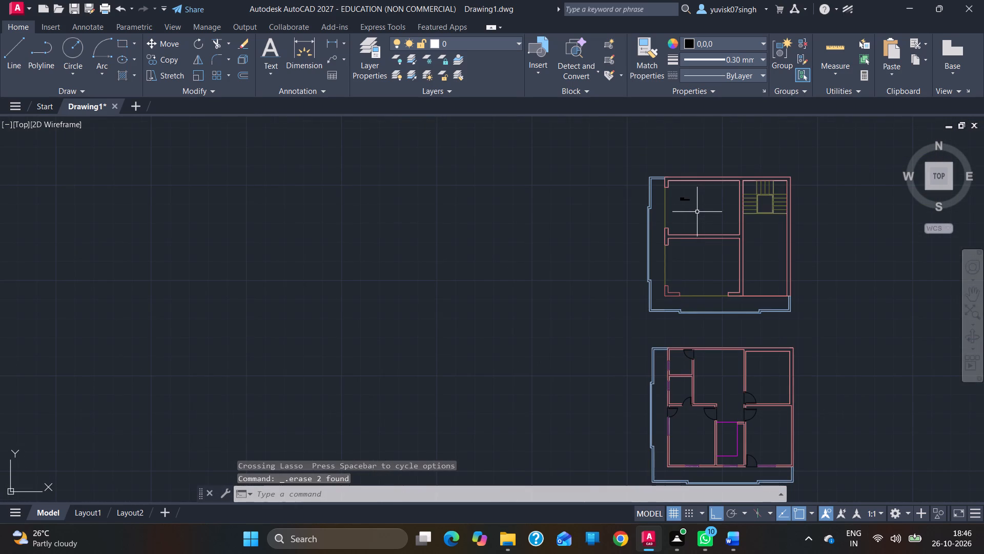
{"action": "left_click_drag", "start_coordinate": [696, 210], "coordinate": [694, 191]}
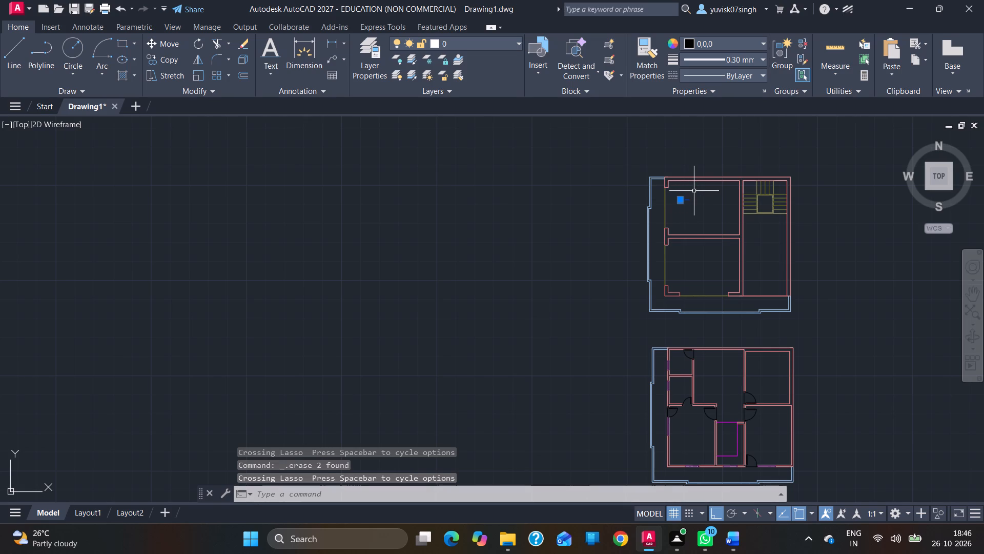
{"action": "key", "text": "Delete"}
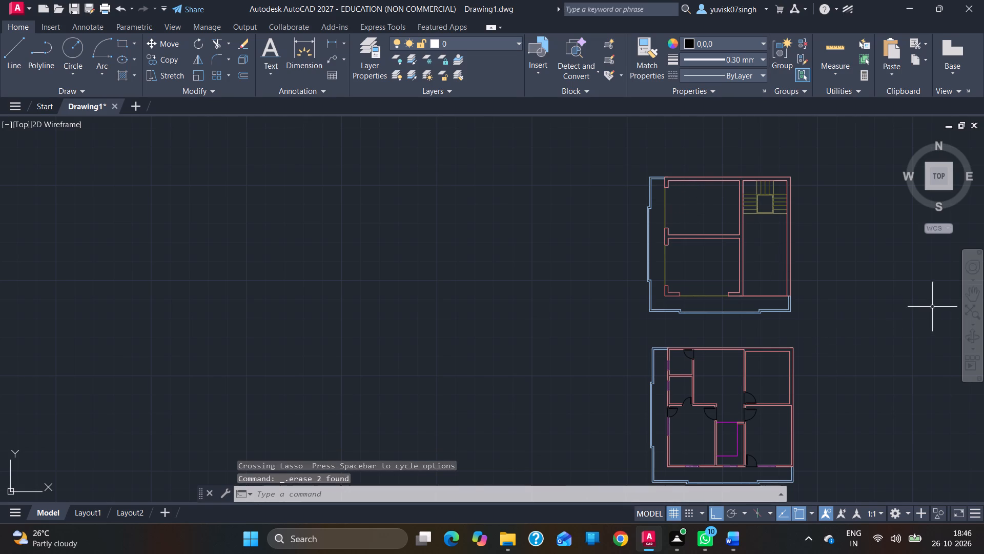
Add a two-line label, SHOP over 11'10.5"X15'7.5", in the upper plan's upper-left room with text height 7 and rotation 0.
{"action": "left_click", "coordinate": [966, 302]}
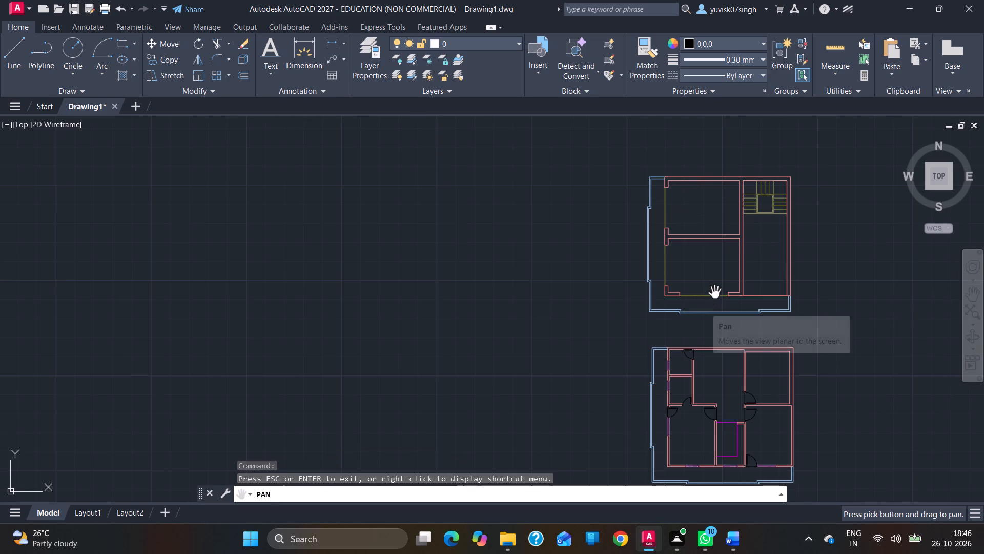
{"action": "left_click_drag", "start_coordinate": [715, 293], "coordinate": [528, 381]}
{"action": "scroll", "coordinate": [514, 305], "scroll_direction": "up", "scroll_amount": 2, "text": "ctrl"}
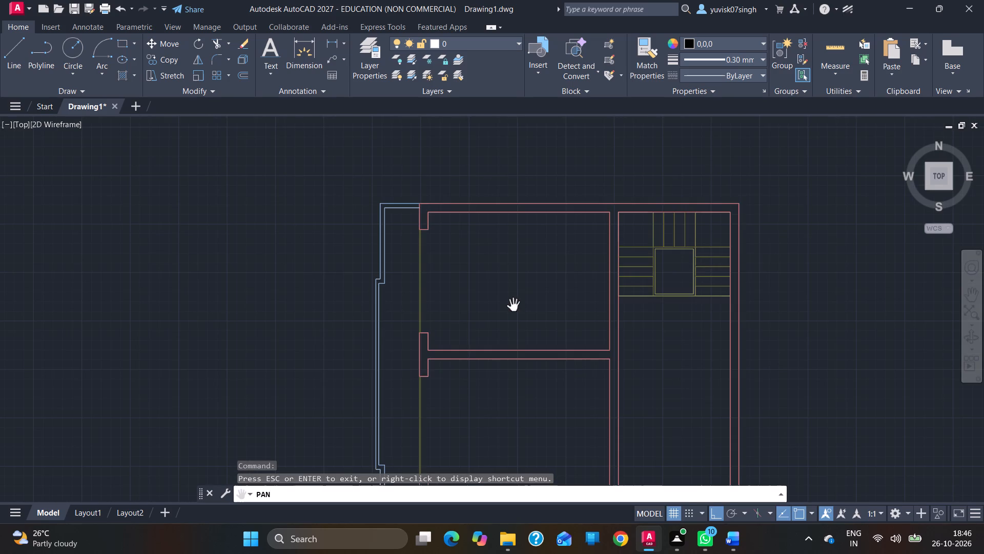
{"action": "left_click", "coordinate": [271, 51]}
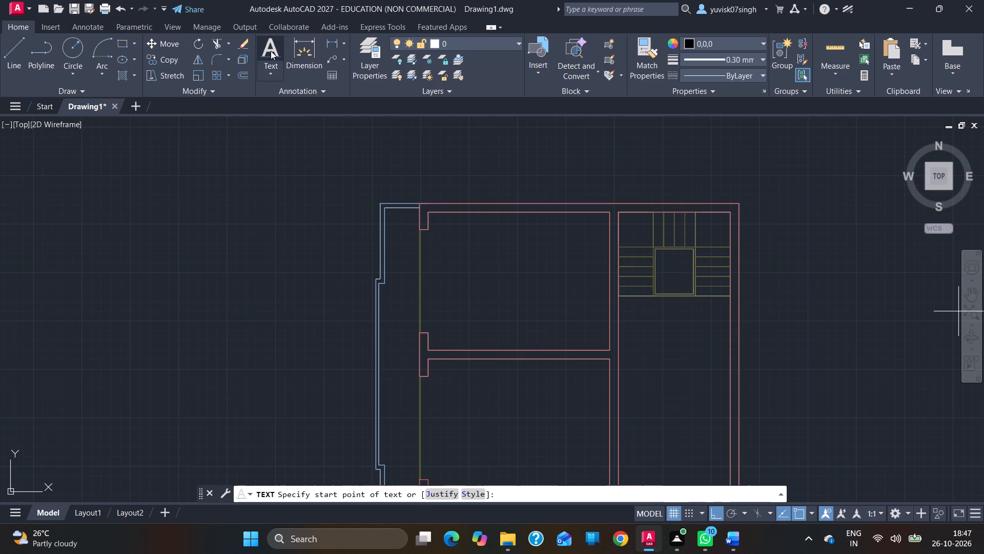
{"action": "left_click", "coordinate": [462, 270]}
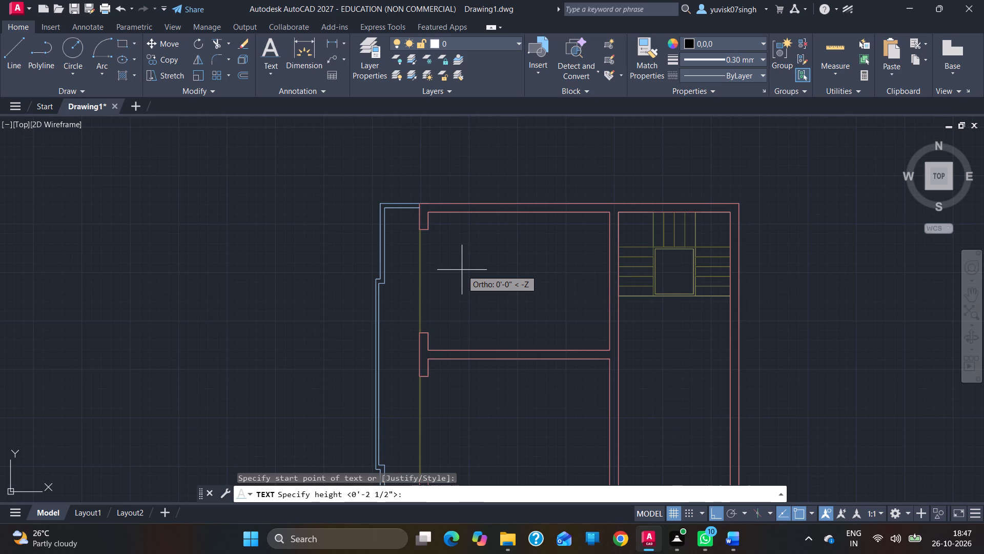
{"action": "key", "text": "7"}
{"action": "key", "text": "Return"}
{"action": "key", "text": "Return"}
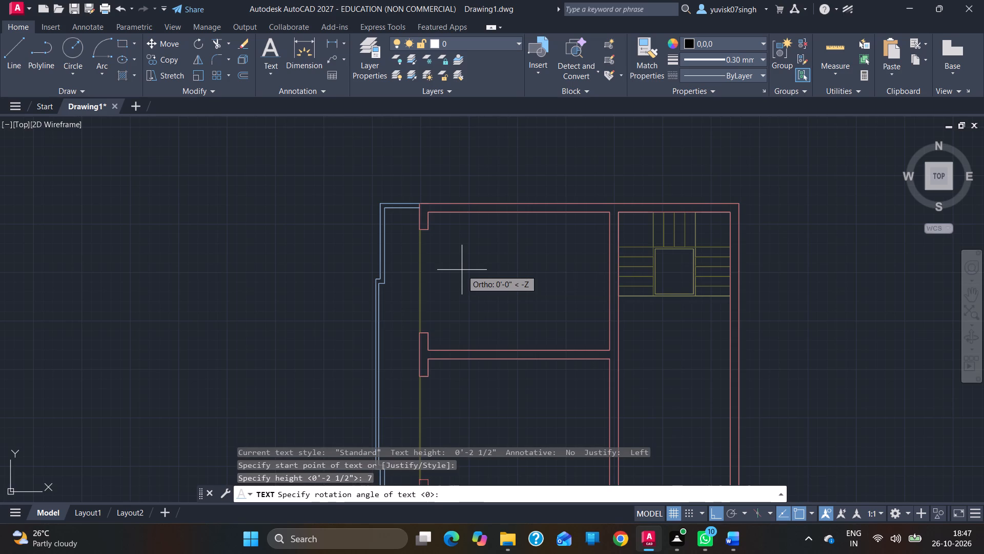
{"action": "key", "text": "s"}
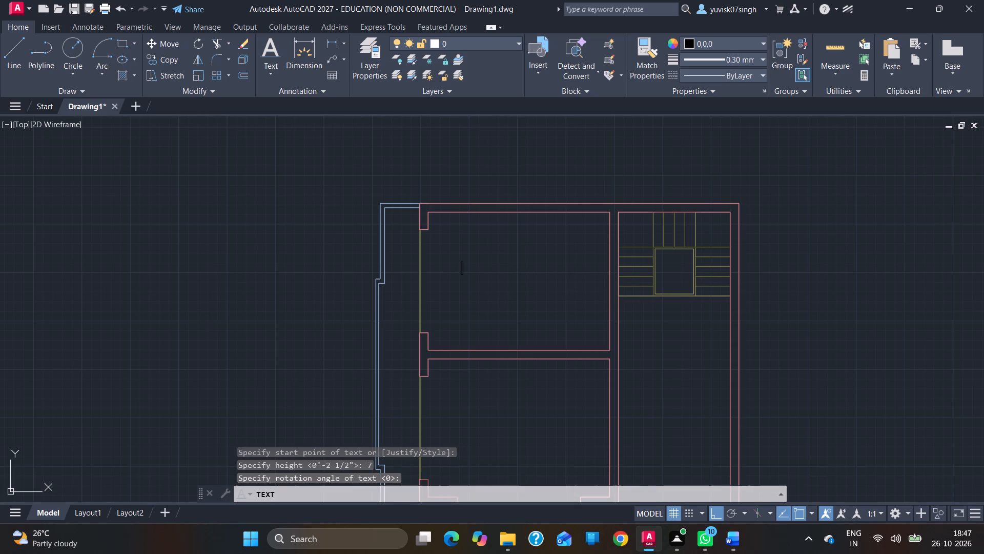
{"action": "type", "text": "HOP"}
{"action": "key", "text": "Return"}
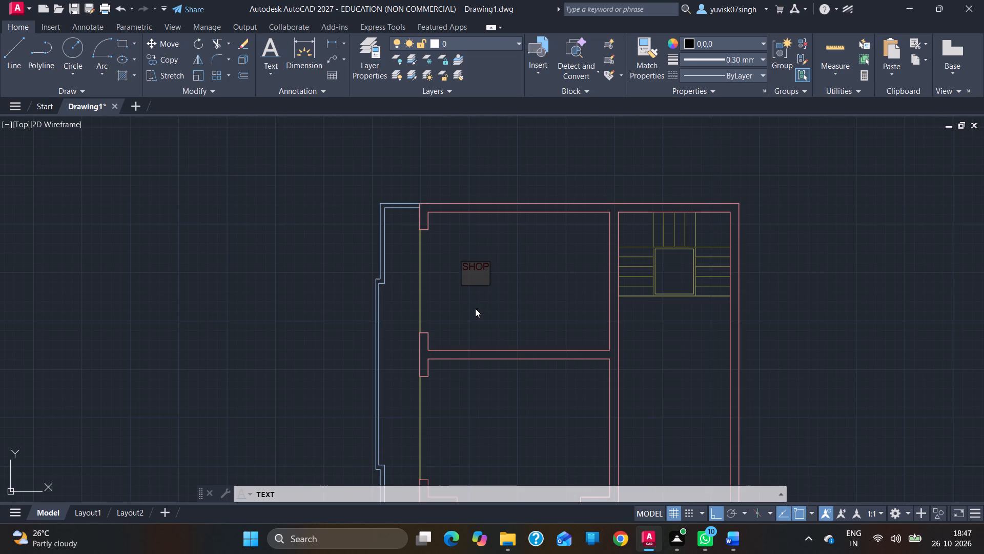
{"action": "type", "text": "11"}
{"action": "type", "text": "'1"}
{"action": "key", "text": "0"}
{"action": "type", "text": ".5"}
{"action": "key", "text": "shift+quotedbl"}
{"action": "key", "text": "x"}
{"action": "key", "text": "1"}
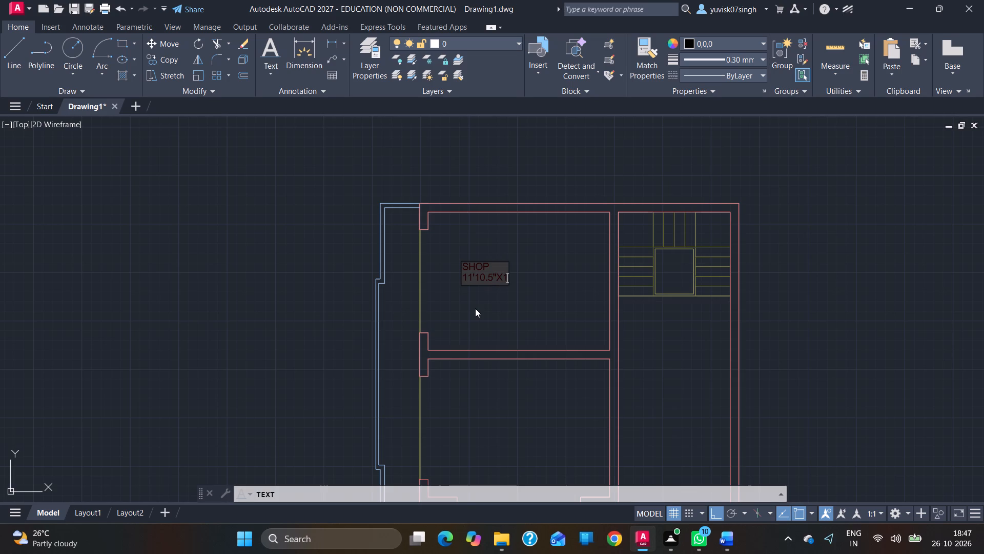
{"action": "type", "text": "5'7."}
{"action": "key", "text": "5"}
{"action": "key", "text": "shift+quotedbl"}
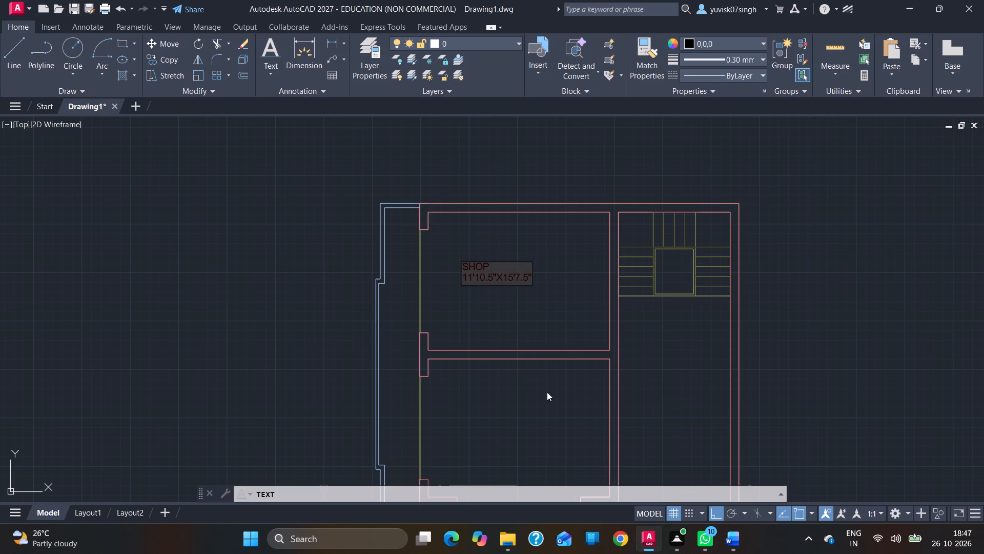
Add a matching two-line label, SHOP over 11'10.5"X15'7.5", in the upper plan's lower-left room.
{"action": "left_click", "coordinate": [486, 427]}
{"action": "key", "text": "s"}
{"action": "type", "text": "HOP"}
{"action": "key", "text": "Return"}
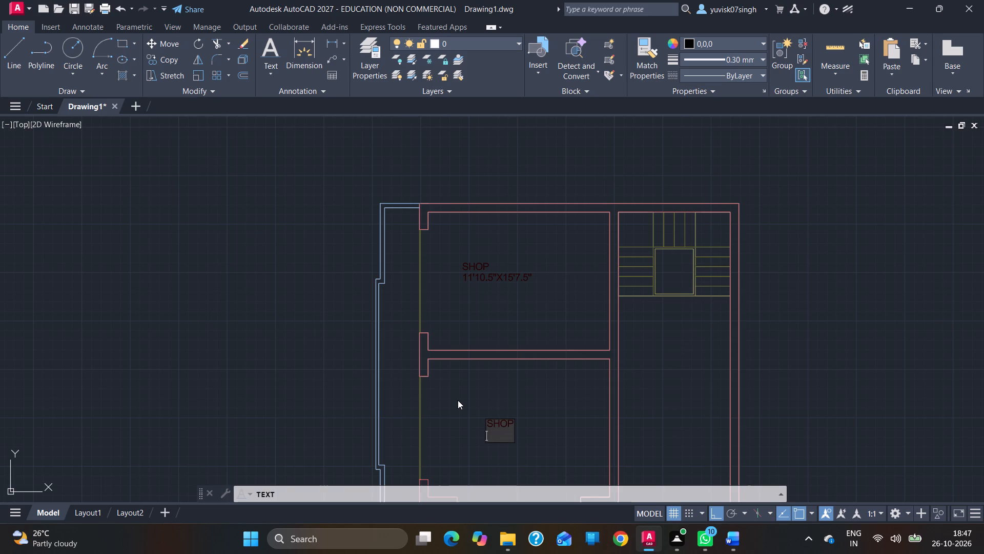
{"action": "type", "text": "11"}
{"action": "key", "text": "apostrophe"}
{"action": "key", "text": "1"}
{"action": "key", "text": "0"}
{"action": "key", "text": "period"}
{"action": "key", "text": "5"}
{"action": "key", "text": "shift+quotedbl"}
{"action": "key", "text": "x"}
{"action": "key", "text": "1"}
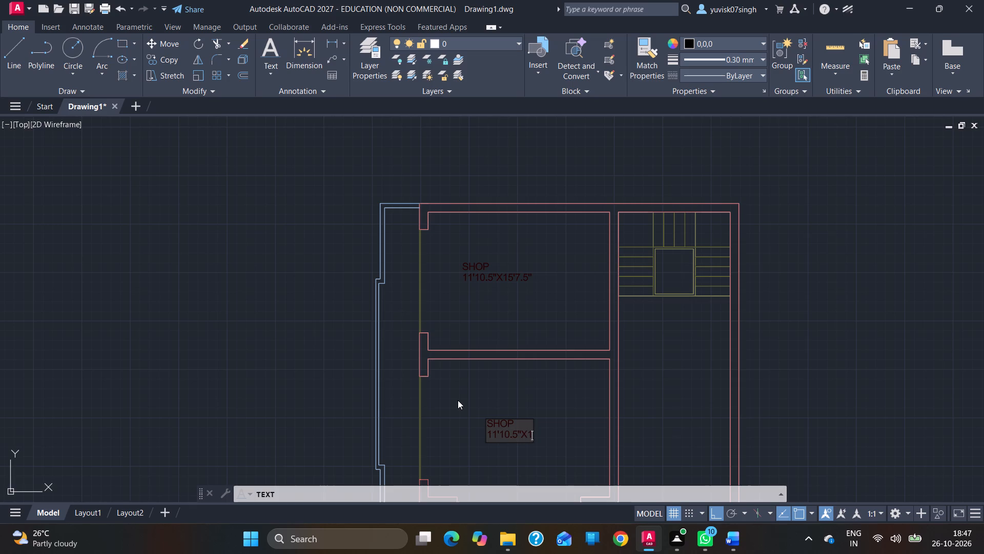
{"action": "key", "text": "5"}
{"action": "type", "text": "'7"}
{"action": "type", "text": ".5"}
{"action": "key", "text": "shift+quotedbl"}
Label the left-side openings of both shops in the upper plan with R/S, just inside each opening line.
{"action": "left_click", "coordinate": [422, 283]}
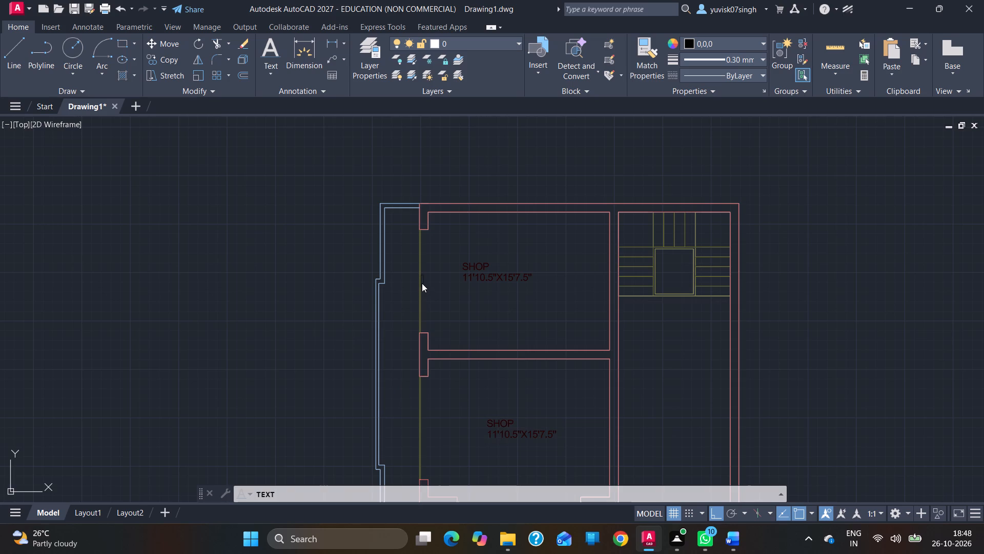
{"action": "key", "text": "r"}
{"action": "key", "text": "slash"}
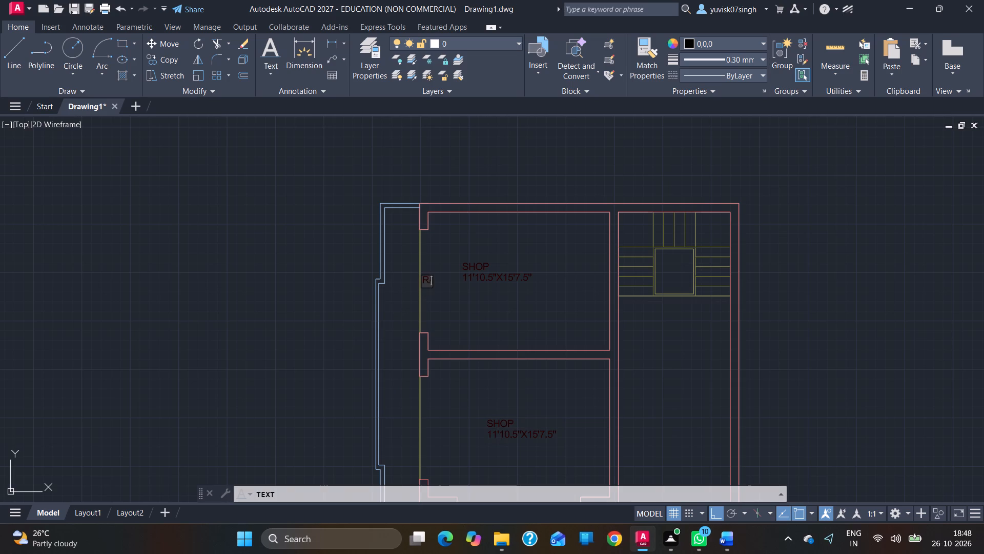
{"action": "key", "text": "s"}
{"action": "left_click", "coordinate": [424, 424]}
{"action": "key", "text": "r"}
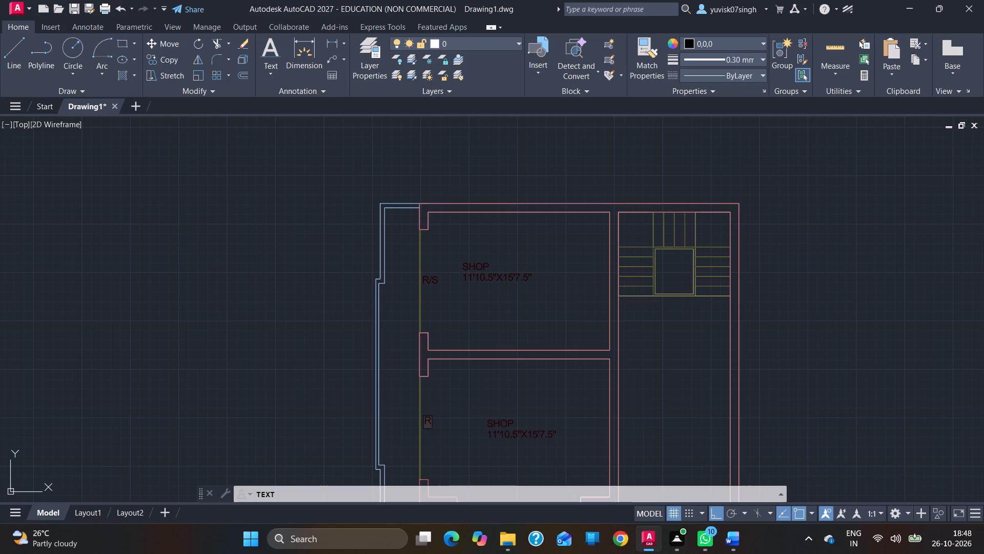
{"action": "key", "text": "slash"}
{"action": "key", "text": "s"}
Add an R/S label at the bottom opening of the upper plan's lower shop.
{"action": "scroll", "coordinate": [660, 347], "scroll_direction": "down", "scroll_amount": 2, "text": "ctrl"}
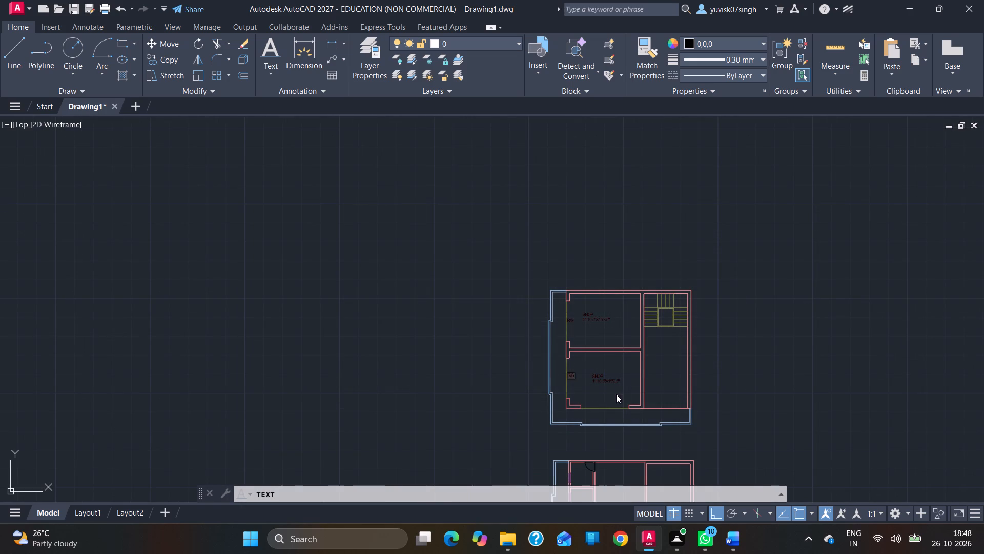
{"action": "scroll", "coordinate": [590, 408], "scroll_direction": "up", "scroll_amount": 6, "text": "ctrl"}
{"action": "left_click", "coordinate": [581, 417]}
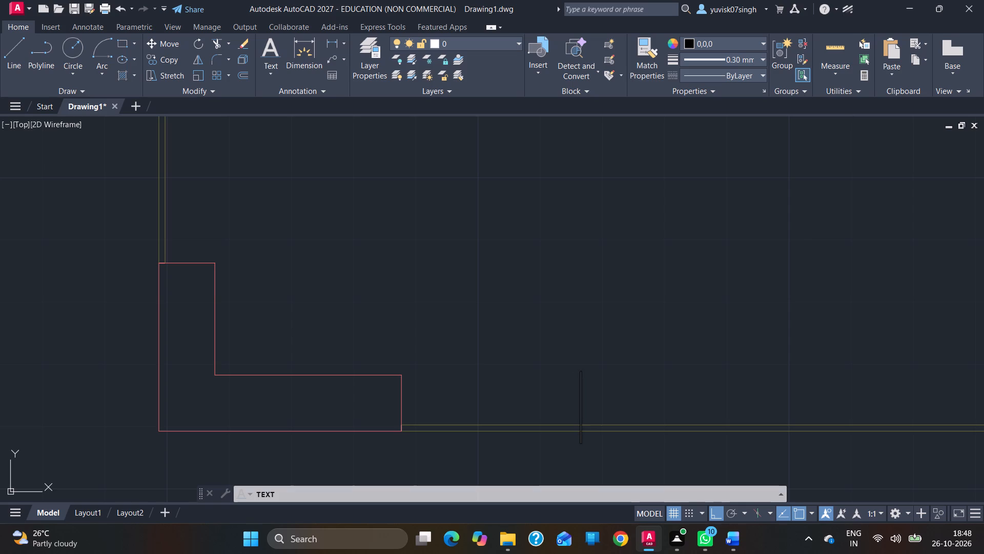
{"action": "key", "text": "r"}
{"action": "key", "text": "slash"}
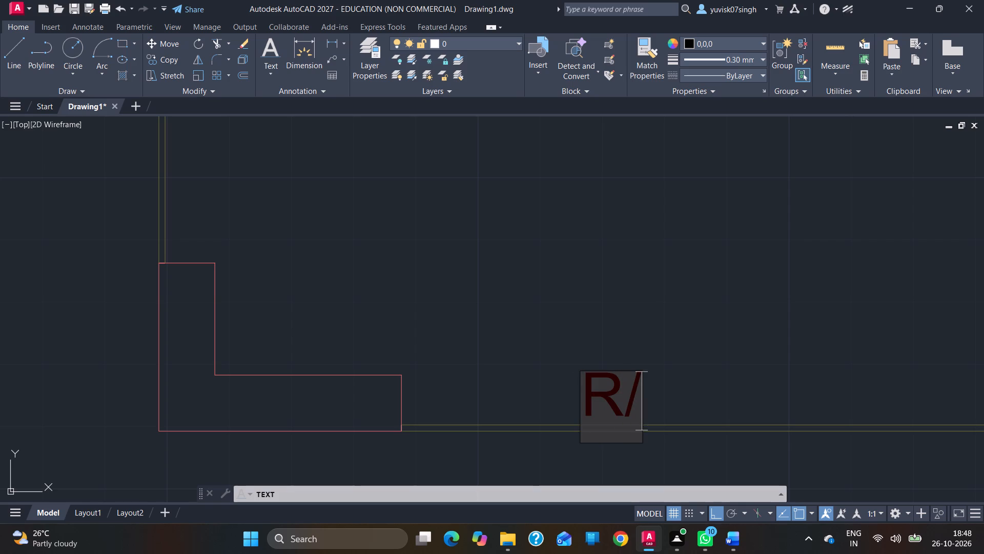
{"action": "key", "text": "s"}
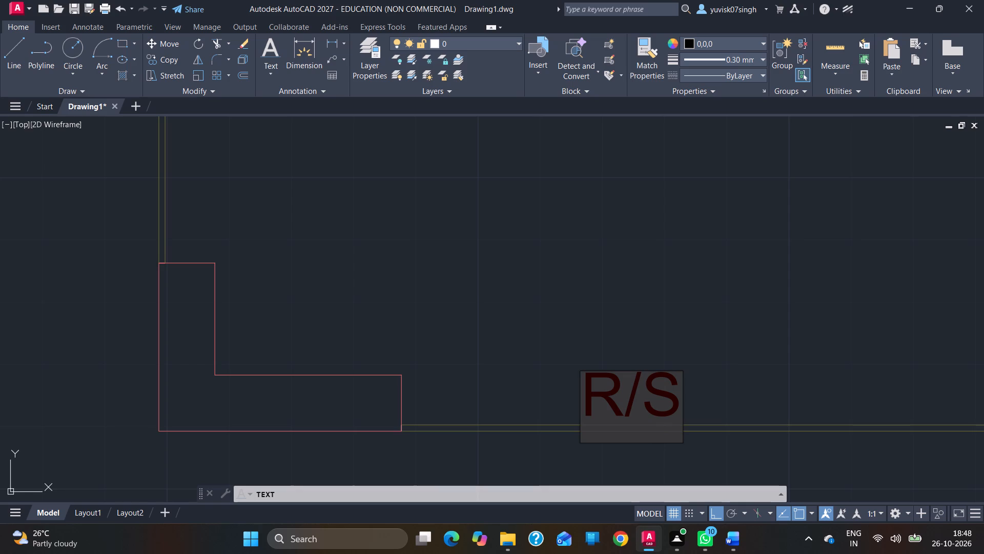
Label the long space below the staircase in the upper plan PARKING.
{"action": "scroll", "coordinate": [594, 386], "scroll_direction": "down", "scroll_amount": 3, "text": "ctrl"}
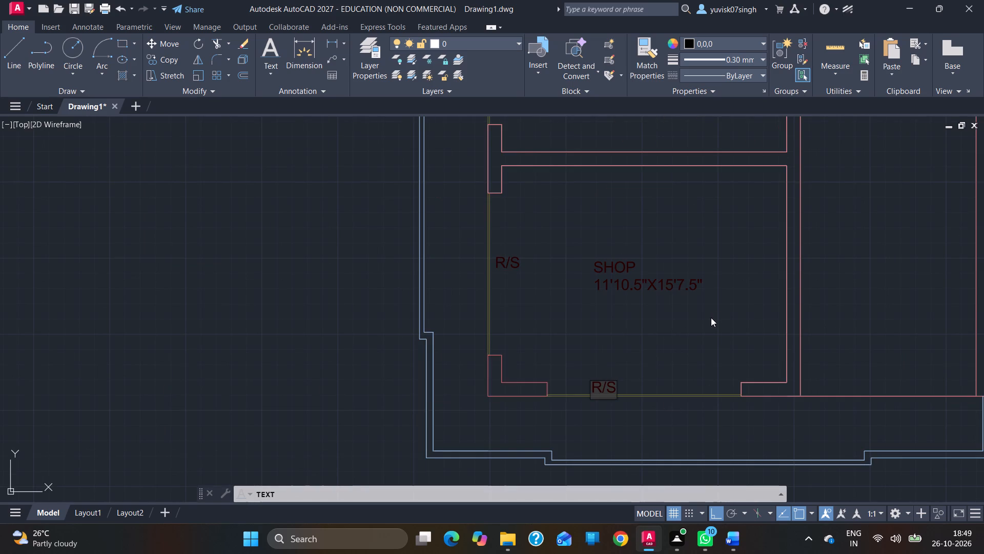
{"action": "scroll", "coordinate": [566, 324], "scroll_direction": "down", "scroll_amount": 1, "text": "ctrl"}
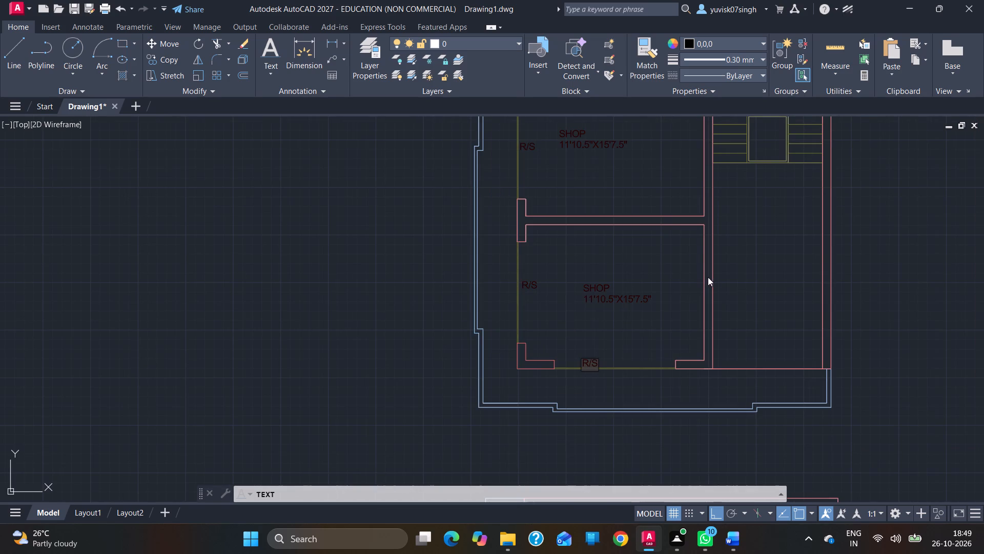
{"action": "left_click", "coordinate": [739, 262]}
{"action": "type", "text": "PAR"}
{"action": "type", "text": "KING"}
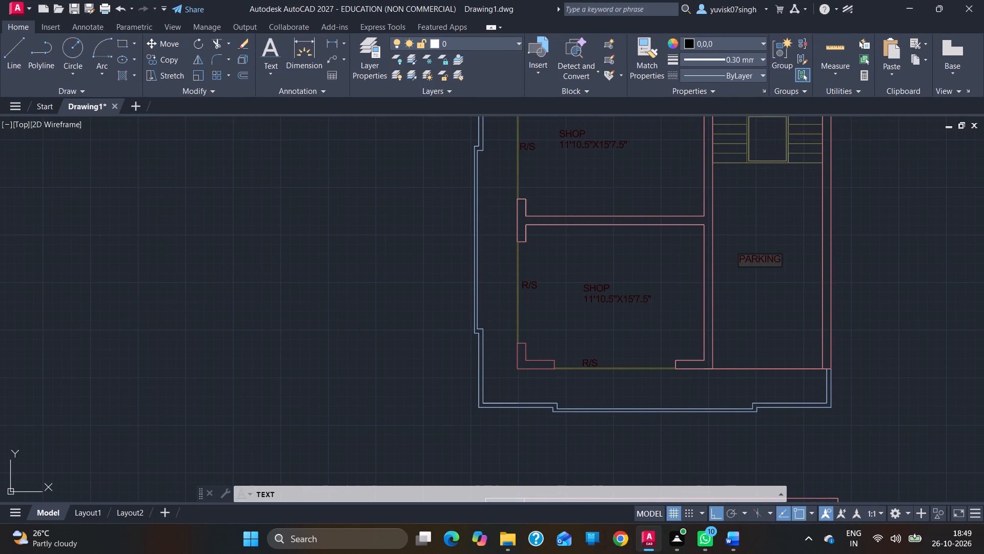
Add the dimensions 18'0.5"X9'7.5" as a second line beneath the PARKING label in the upper plan.
{"action": "key", "text": "Return"}
{"action": "key", "text": "1"}
{"action": "key", "text": "8"}
{"action": "key", "text": "apostrophe"}
{"action": "type", "text": "0."}
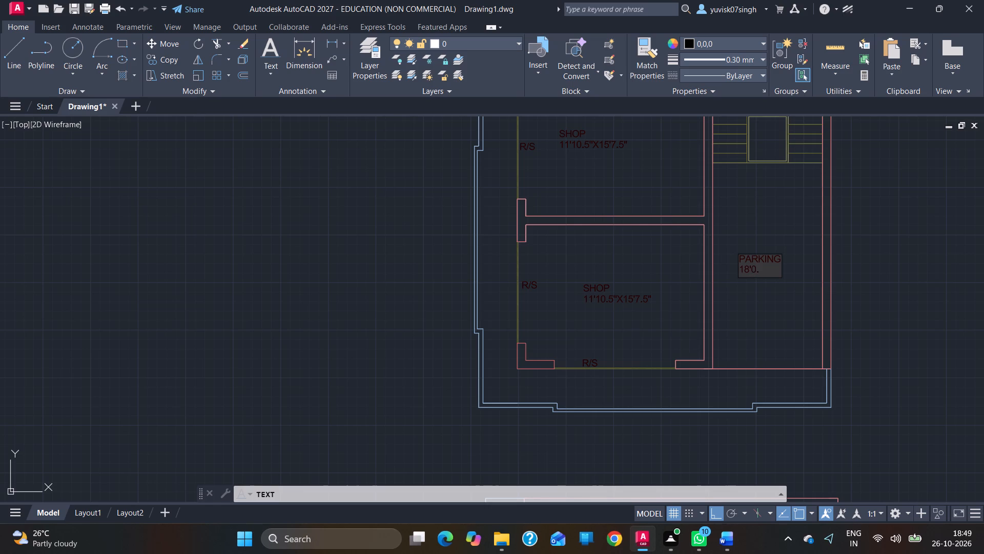
{"action": "key", "text": "5"}
{"action": "key", "text": "shift+quotedbl"}
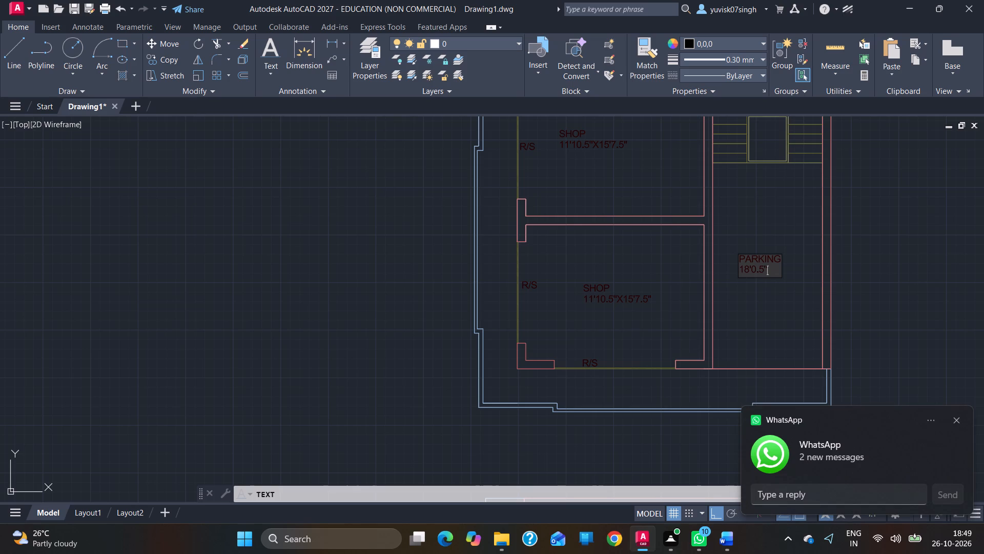
{"action": "key", "text": "x"}
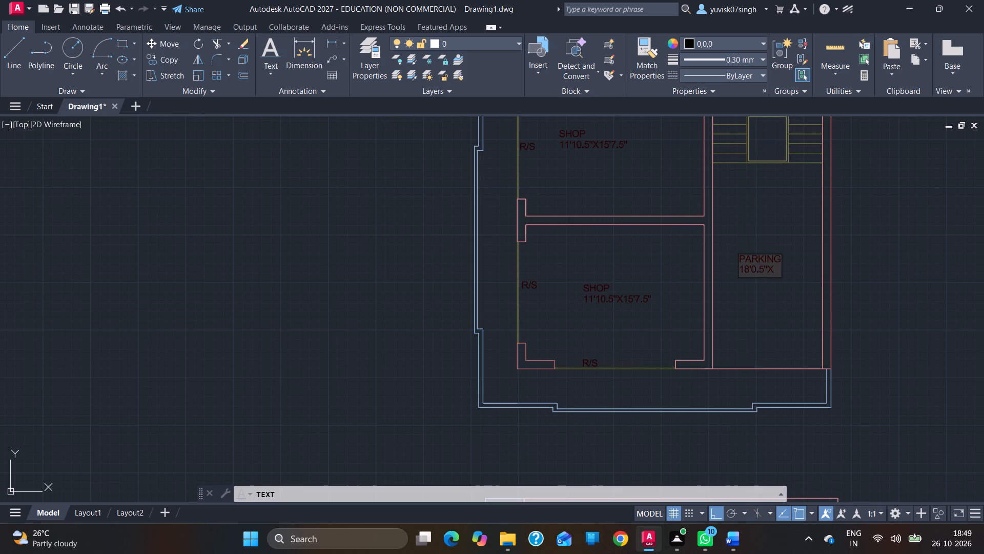
{"action": "key", "text": "9"}
{"action": "key", "text": "apostrophe"}
{"action": "key", "text": "7"}
{"action": "key", "text": "period"}
{"action": "key", "text": "5"}
{"action": "key", "text": "shift+quotedbl"}
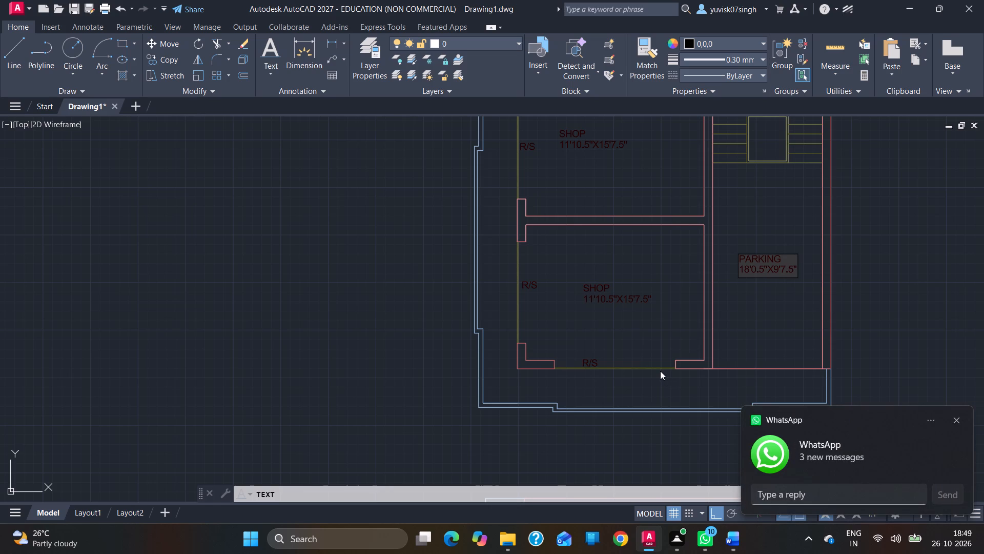
Label the strip below the upper plan's lower shop, inside the stepped blue outline, BALCONY 3'6" WIDE.
{"action": "left_click", "coordinate": [572, 389]}
{"action": "type", "text": "BA"}
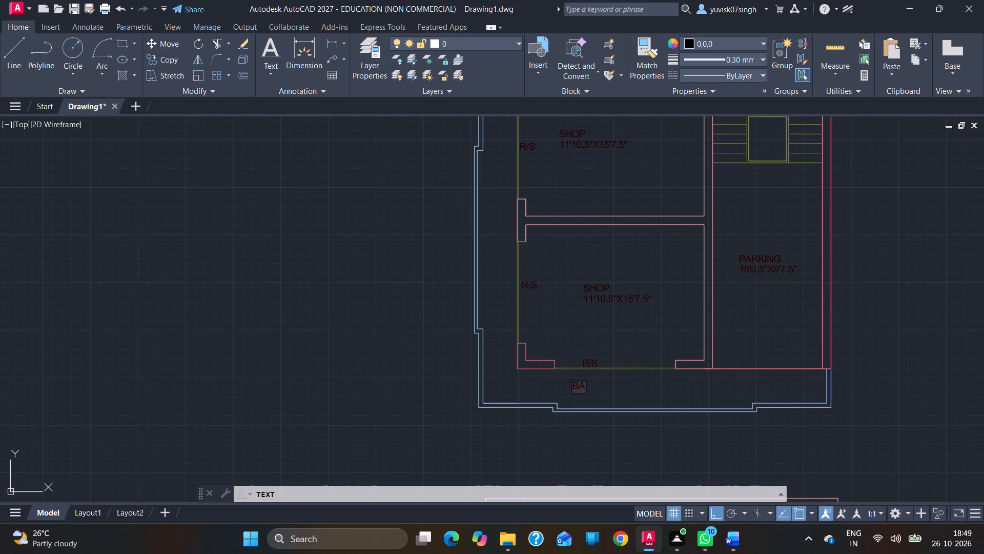
{"action": "type", "text": "LCONY"}
{"action": "key", "text": "space"}
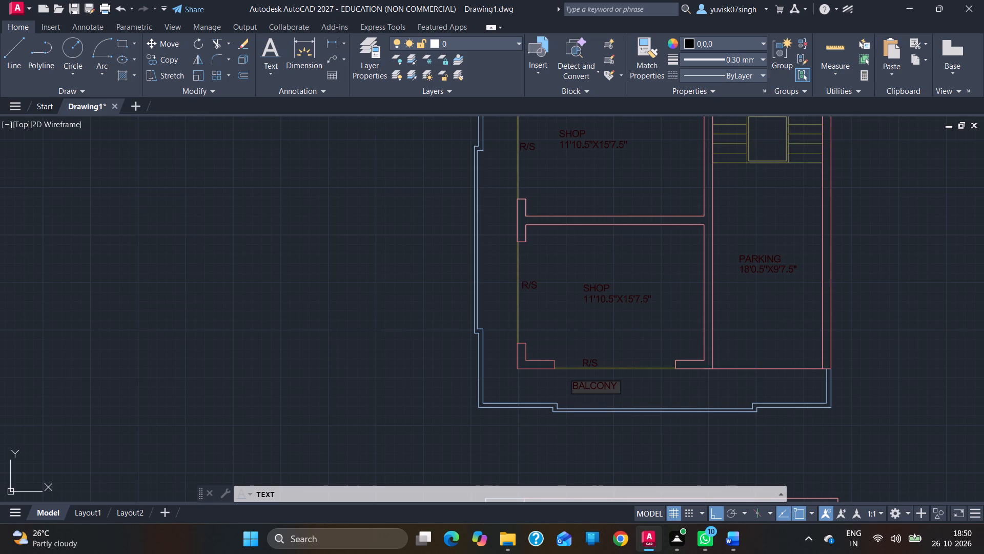
{"action": "key", "text": "3"}
{"action": "type", "text": "'6"}
{"action": "key", "text": "shift+quotedbl"}
{"action": "key", "text": "space"}
{"action": "key", "text": "w"}
{"action": "type", "text": "IDE"}
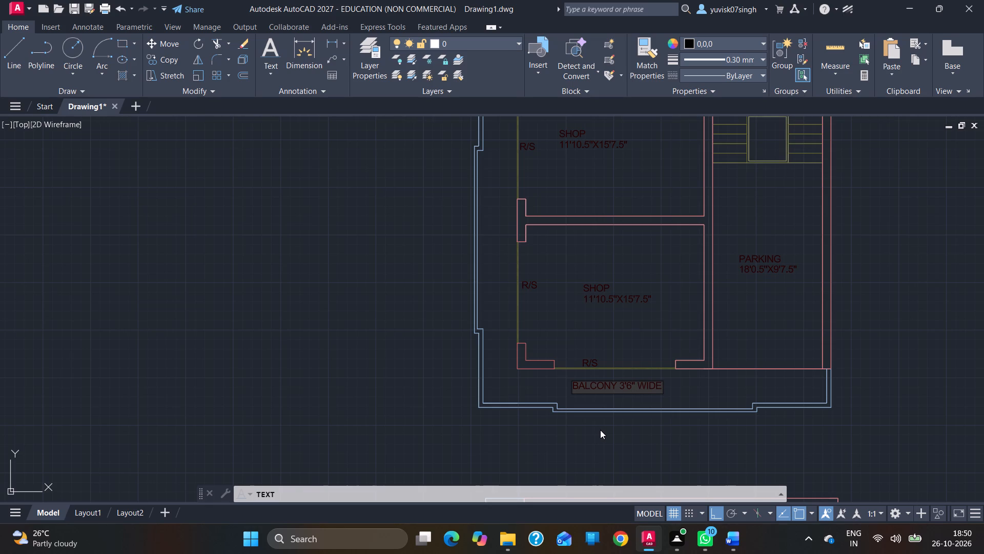
Add the label MAIN ROAD 20' WIDE just below the upper plan's blue outline.
{"action": "left_click", "coordinate": [600, 430]}
{"action": "type", "text": "MAIN"}
{"action": "key", "text": "space"}
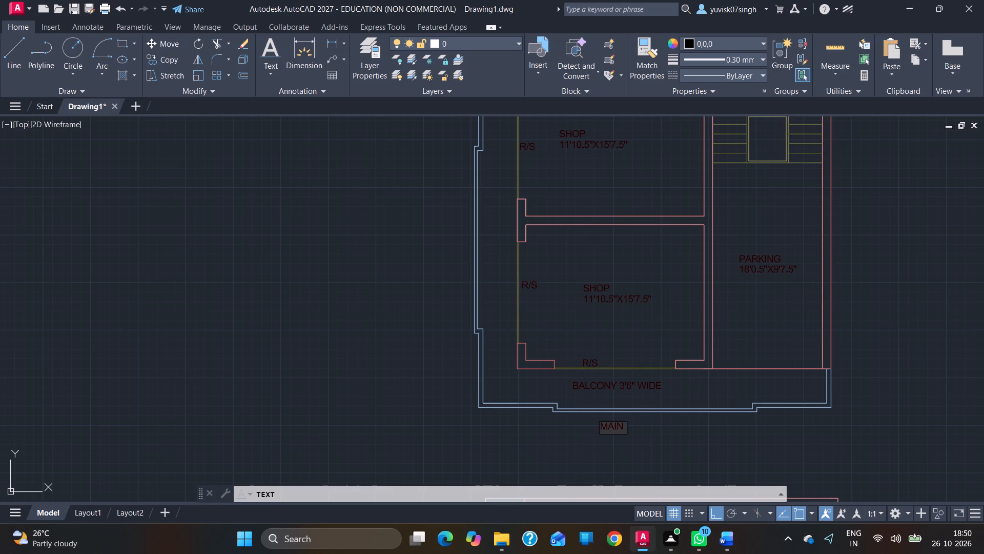
{"action": "key", "text": "r"}
{"action": "type", "text": "OAD"}
{"action": "key", "text": "space"}
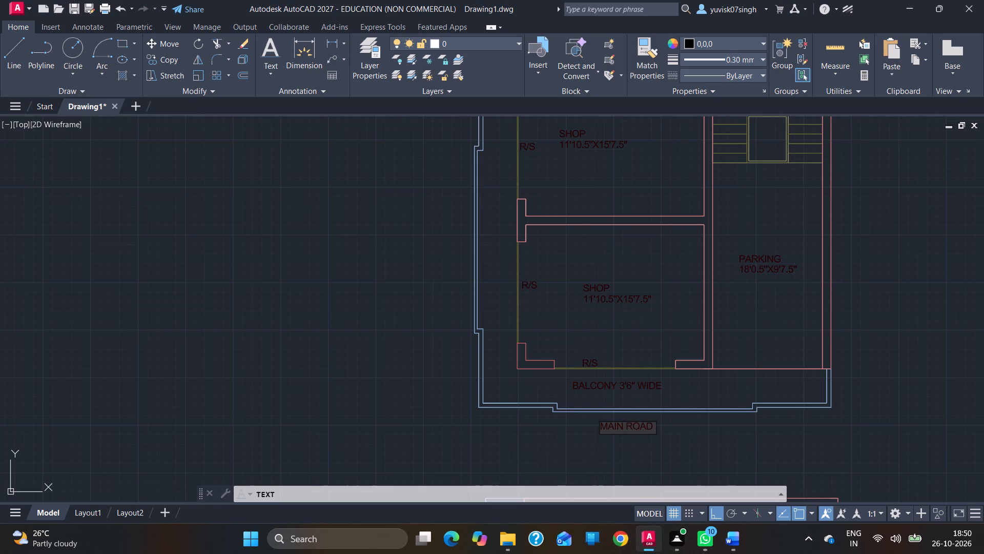
{"action": "type", "text": "20'"}
{"action": "key", "text": "space"}
{"action": "type", "text": "WIDE"}
Place an UP label just below the left flight of the upper plan's staircase.
{"action": "scroll", "coordinate": [632, 364], "scroll_direction": "down", "scroll_amount": 1, "text": "ctrl"}
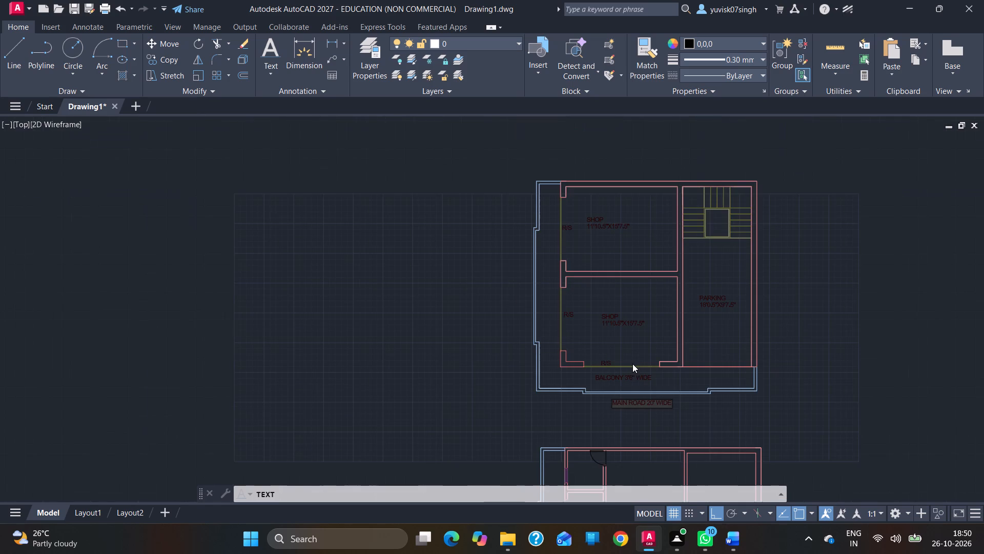
{"action": "left_click", "coordinate": [690, 249]}
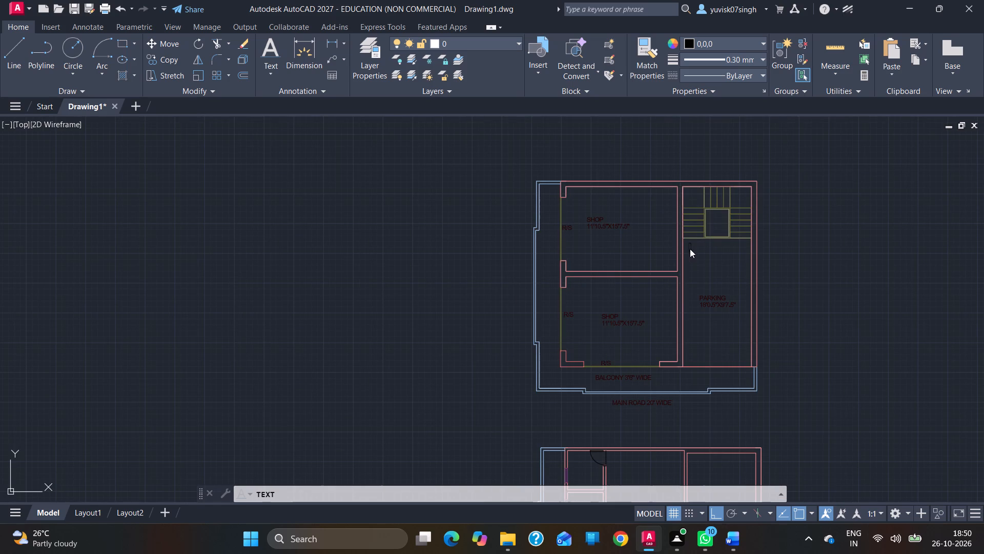
{"action": "type", "text": "UP"}
Label the upper small room at the lower plan's top-left corner TOILET, with 5'6"X5' on a second line.
{"action": "scroll", "coordinate": [780, 268], "scroll_direction": "down", "scroll_amount": 2, "text": "ctrl"}
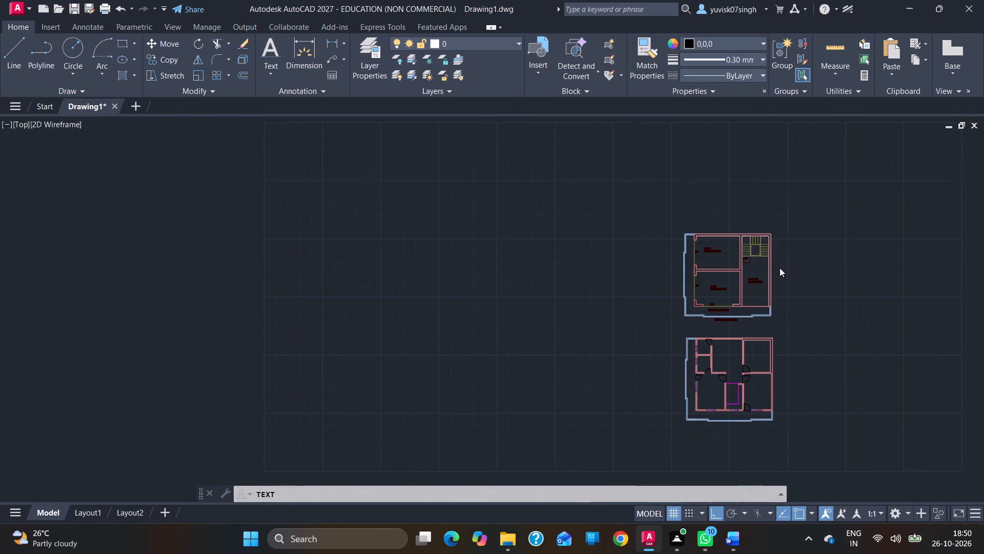
{"action": "scroll", "coordinate": [730, 364], "scroll_direction": "down", "scroll_amount": 1}
{"action": "scroll", "coordinate": [730, 364], "scroll_direction": "up", "scroll_amount": 1}
{"action": "scroll", "coordinate": [730, 364], "scroll_direction": "down", "scroll_amount": 1}
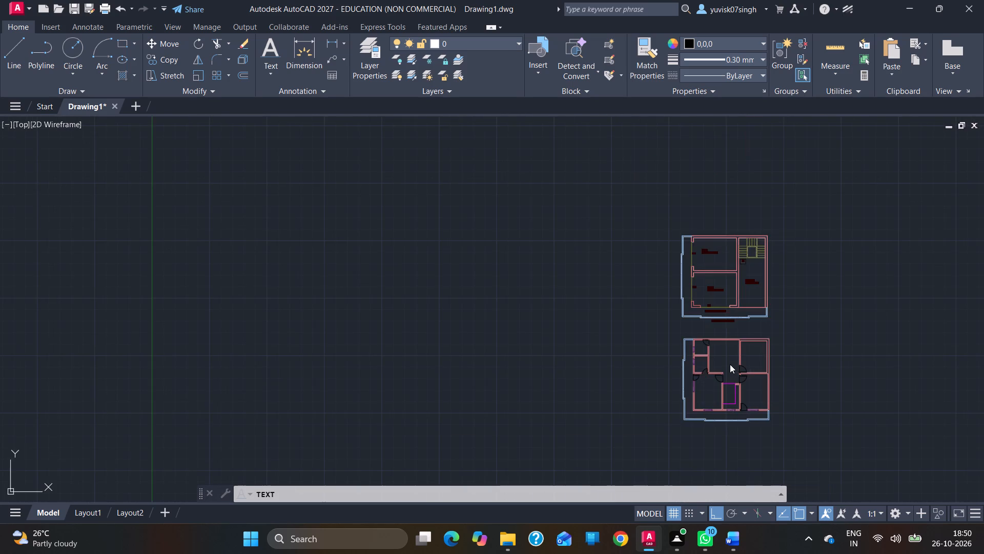
{"action": "scroll", "coordinate": [730, 364], "scroll_direction": "up", "scroll_amount": 4, "text": "ctrl"}
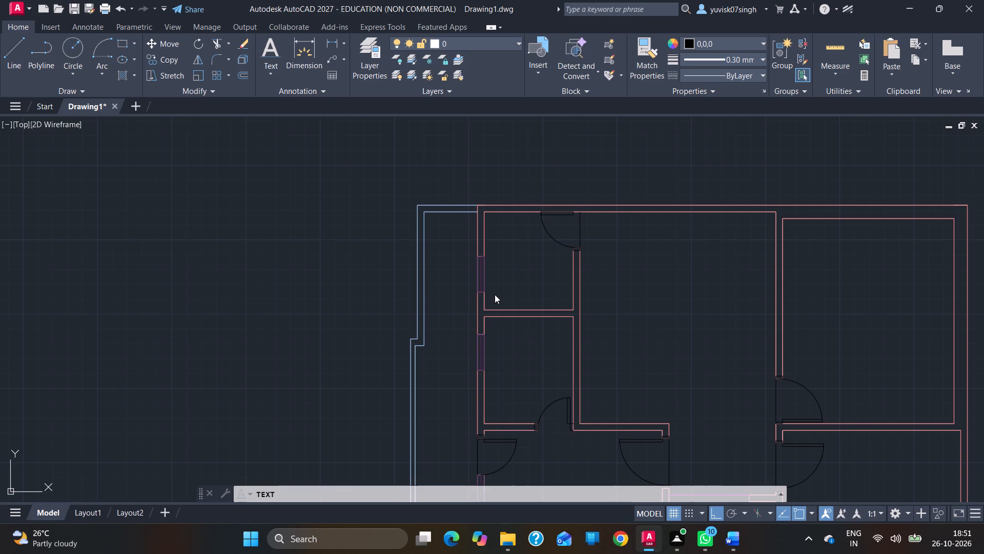
{"action": "left_click", "coordinate": [497, 246]}
{"action": "type", "text": "TOILET"}
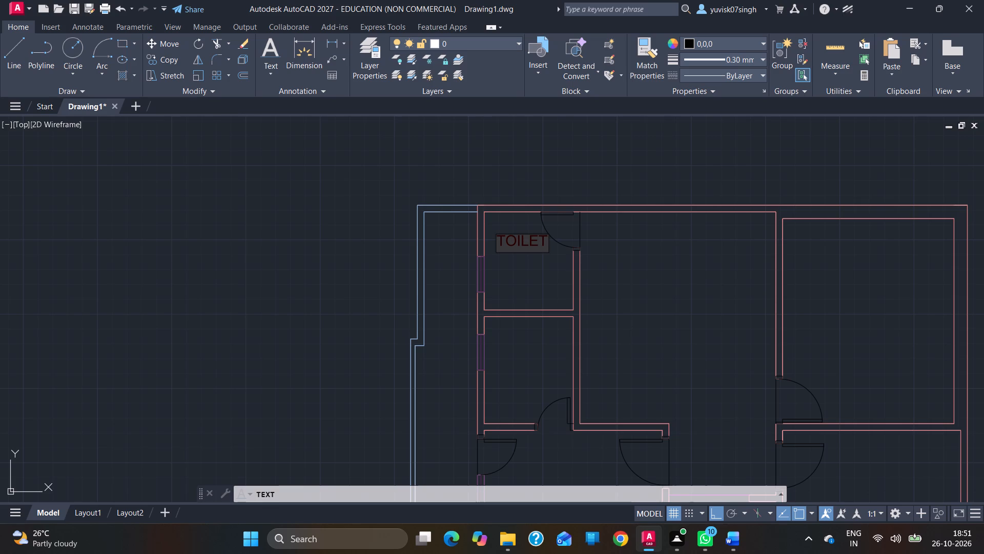
{"action": "key", "text": "Return"}
{"action": "key", "text": "5"}
{"action": "type", "text": "'6"}
{"action": "key", "text": "shift+quotedbl"}
{"action": "key", "text": "x"}
{"action": "type", "text": "5'"}
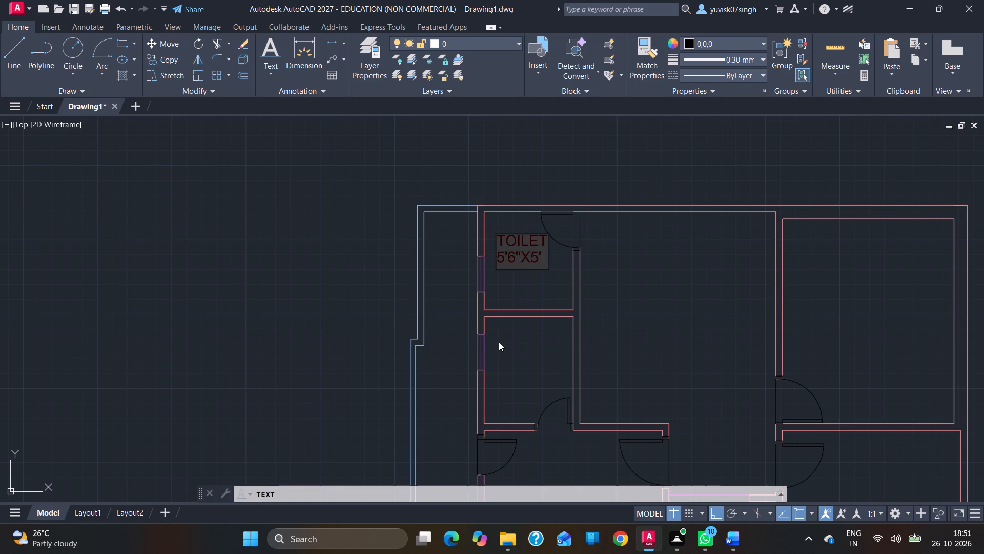
Label the small room directly below the first toilet TOILET, with 6'X5' on a second line.
{"action": "left_click", "coordinate": [500, 338]}
{"action": "type", "text": "TOIL"}
{"action": "type", "text": "ET"}
{"action": "key", "text": "Return"}
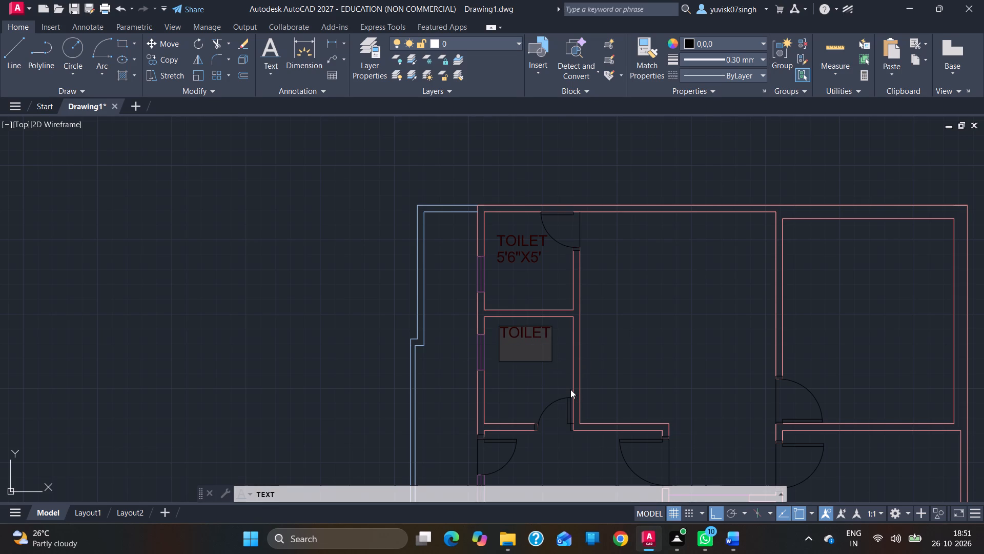
{"action": "key", "text": "6"}
{"action": "key", "text": "apostrophe"}
{"action": "key", "text": "x"}
{"action": "key", "text": "5"}
{"action": "key", "text": "apostrophe"}
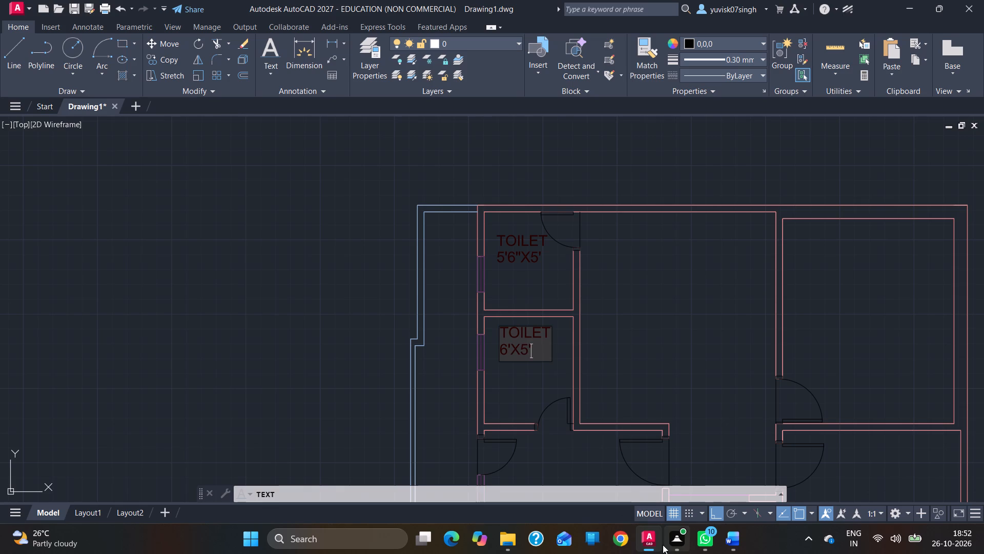
Label the large room beside the toilets DRAWING ROOM, with 11'10'5"X11' on a second line.
{"action": "left_click", "coordinate": [628, 279]}
{"action": "type", "text": "DRAWIN"}
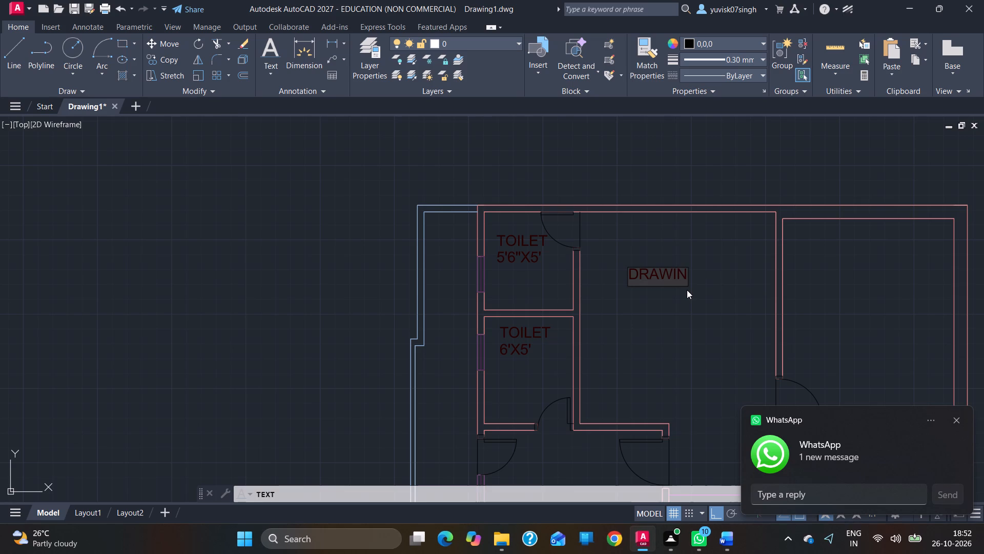
{"action": "type", "text": "G R"}
{"action": "type", "text": "OOM"}
{"action": "key", "text": "Return"}
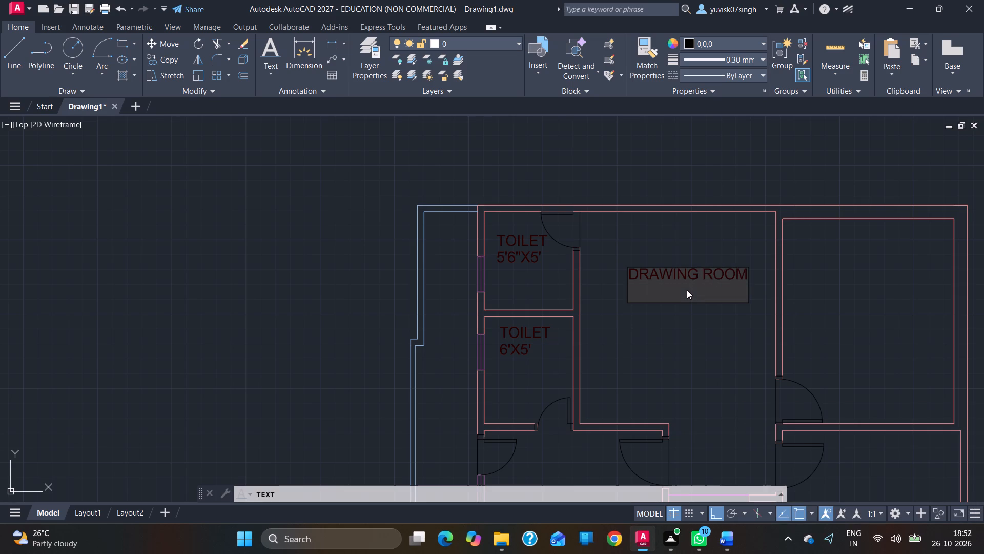
{"action": "type", "text": "11"}
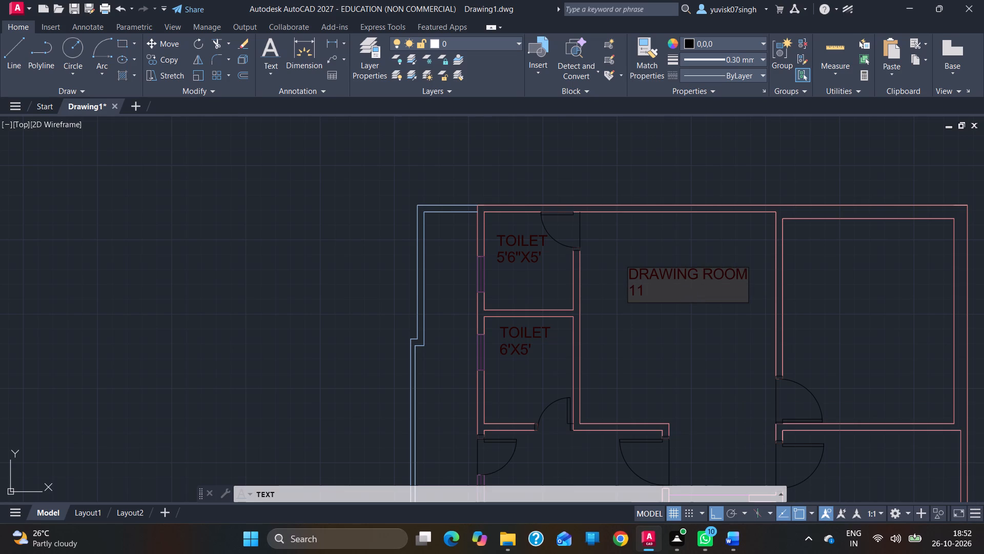
{"action": "key", "text": "apostrophe"}
{"action": "type", "text": "10'5"}
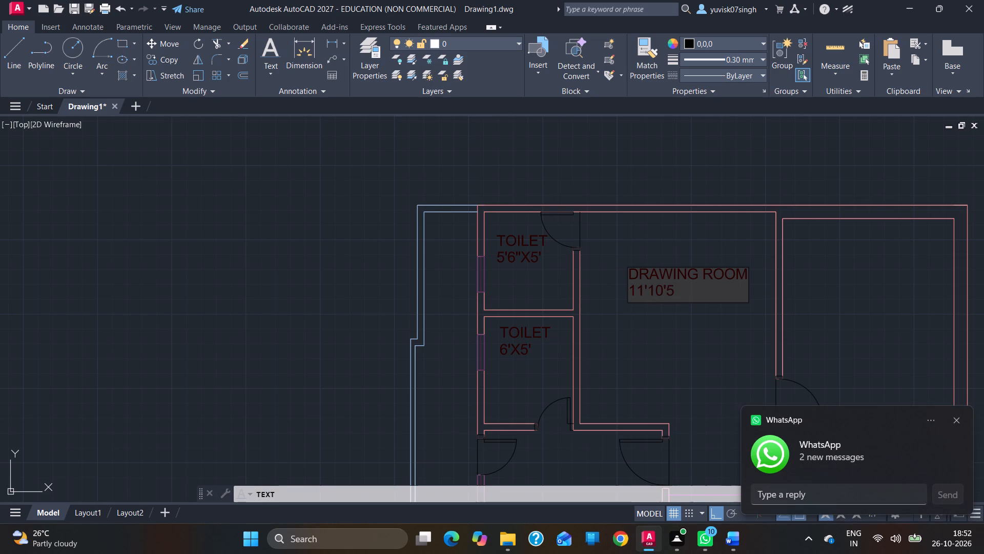
{"action": "key", "text": "shift+quotedbl"}
{"action": "key", "text": "x"}
{"action": "type", "text": "11"}
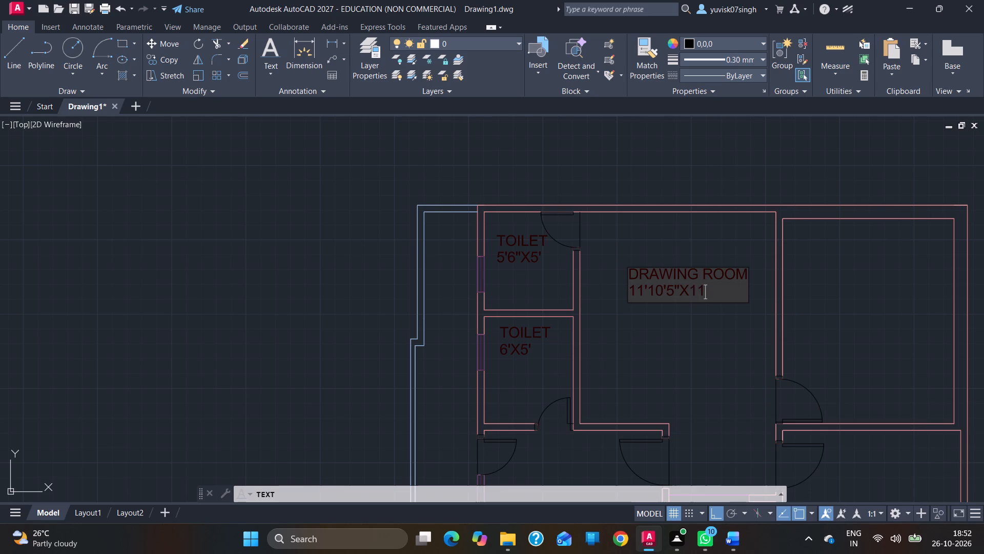
{"action": "key", "text": "apostrophe"}
Add the label BEDROOM in the middle of the lower plan's bottom-right room.
{"action": "scroll", "coordinate": [712, 365], "scroll_direction": "down", "scroll_amount": 1, "text": "ctrl"}
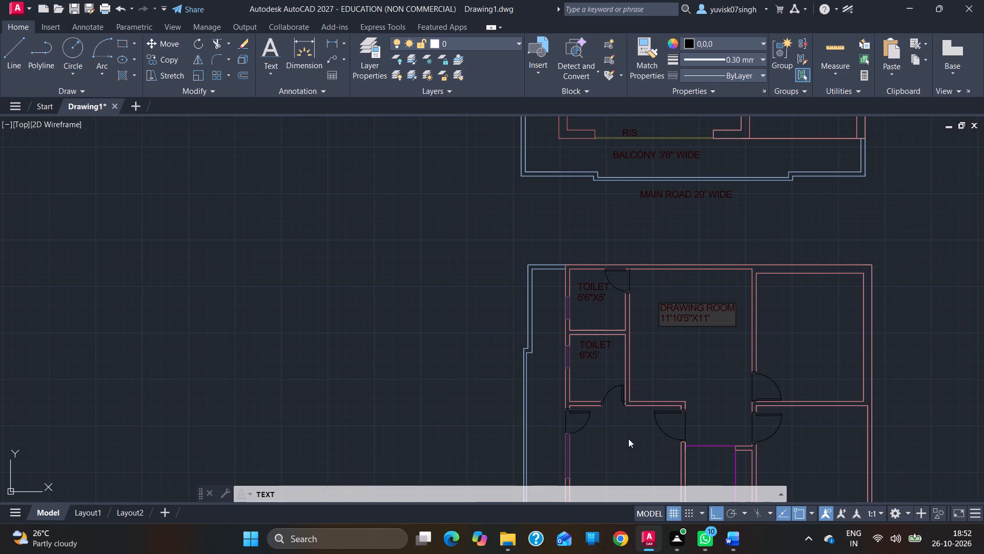
{"action": "scroll", "coordinate": [651, 434], "scroll_direction": "down", "scroll_amount": 2, "text": "ctrl"}
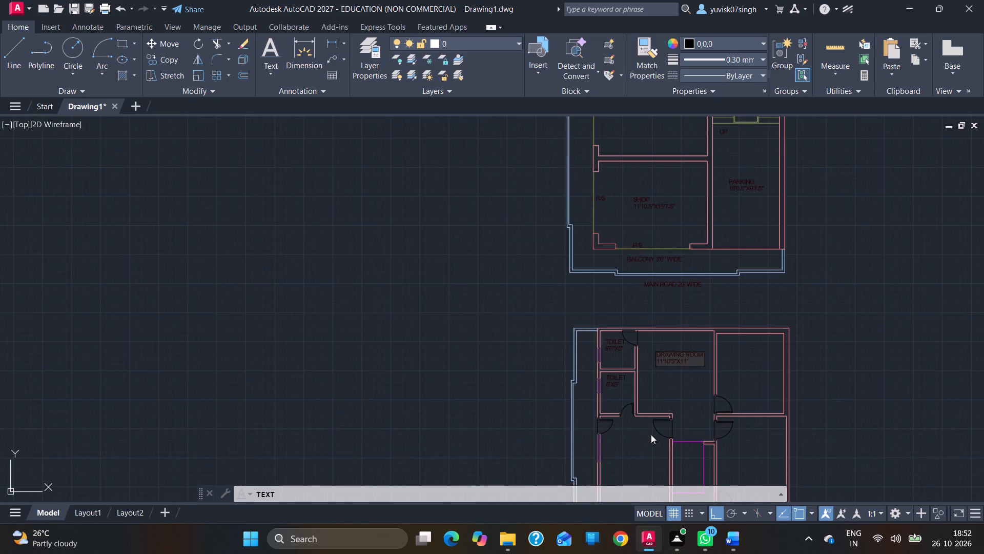
{"action": "scroll", "coordinate": [810, 332], "scroll_direction": "down", "scroll_amount": 2, "text": "ctrl"}
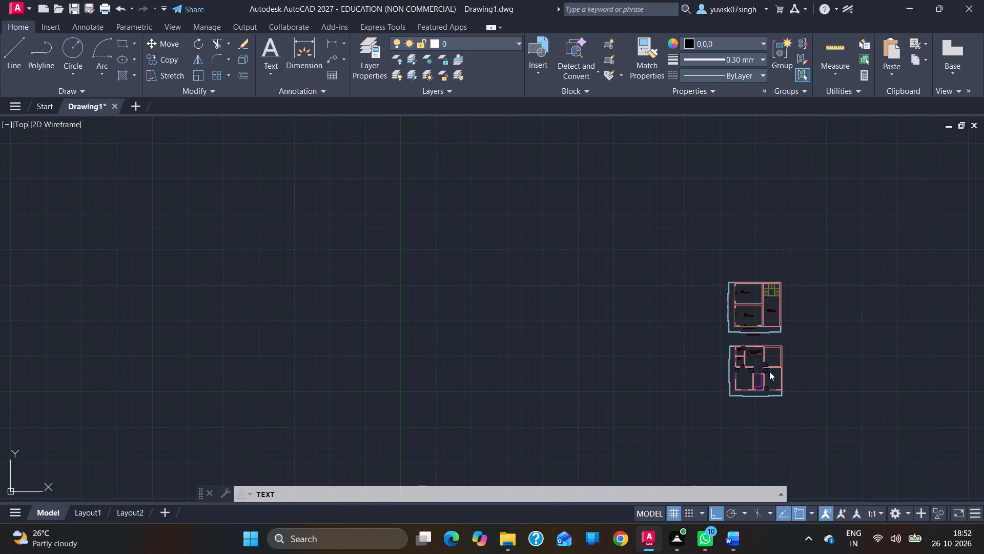
{"action": "scroll", "coordinate": [768, 383], "scroll_direction": "up", "scroll_amount": 5, "text": "ctrl"}
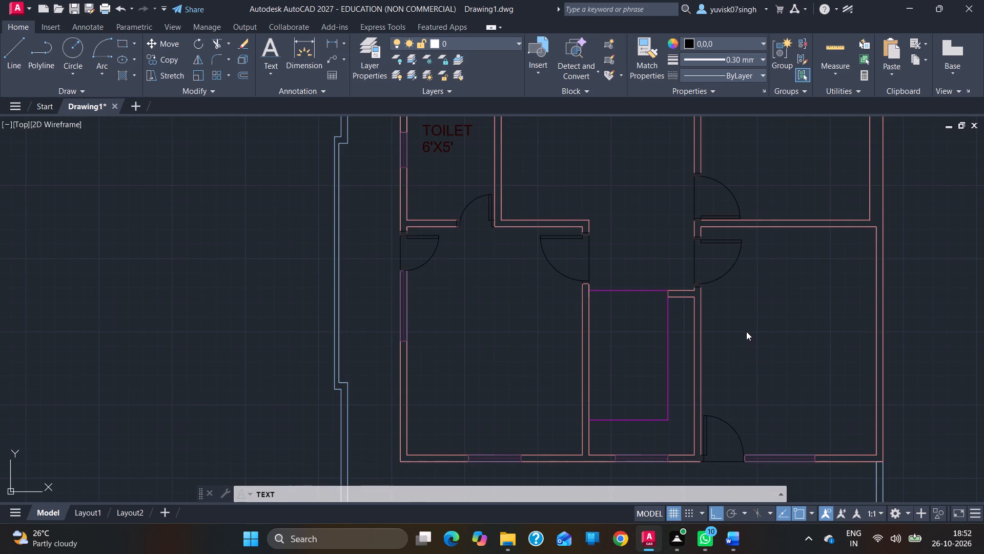
{"action": "left_click", "coordinate": [743, 328]}
{"action": "type", "text": "BEDR"}
{"action": "type", "text": "OO"}
{"action": "key", "text": "m"}
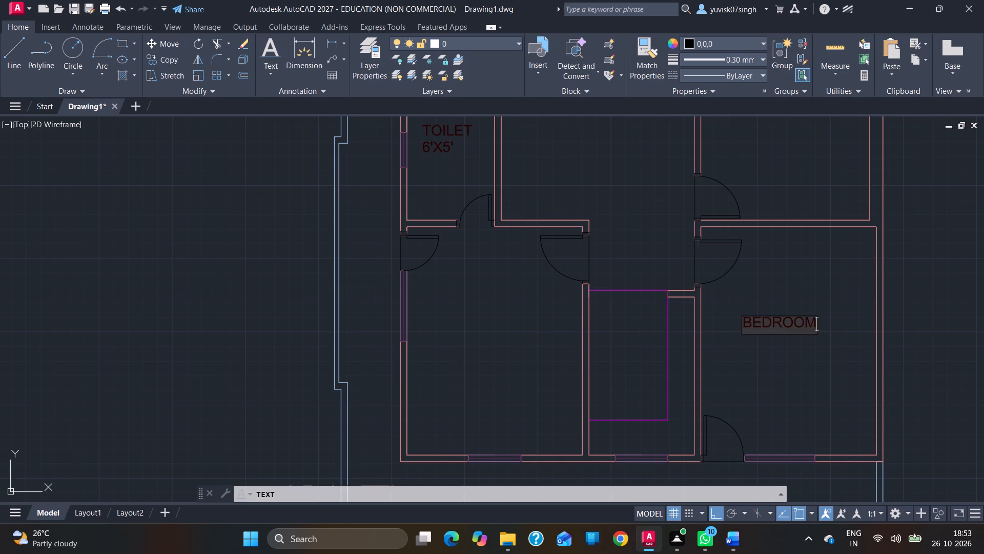
{"action": "key", "text": "Return"}
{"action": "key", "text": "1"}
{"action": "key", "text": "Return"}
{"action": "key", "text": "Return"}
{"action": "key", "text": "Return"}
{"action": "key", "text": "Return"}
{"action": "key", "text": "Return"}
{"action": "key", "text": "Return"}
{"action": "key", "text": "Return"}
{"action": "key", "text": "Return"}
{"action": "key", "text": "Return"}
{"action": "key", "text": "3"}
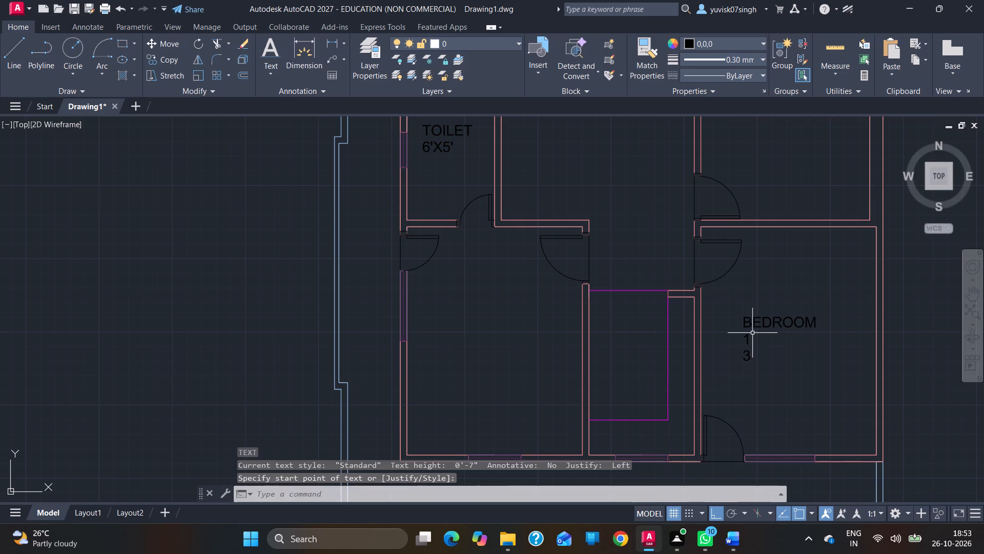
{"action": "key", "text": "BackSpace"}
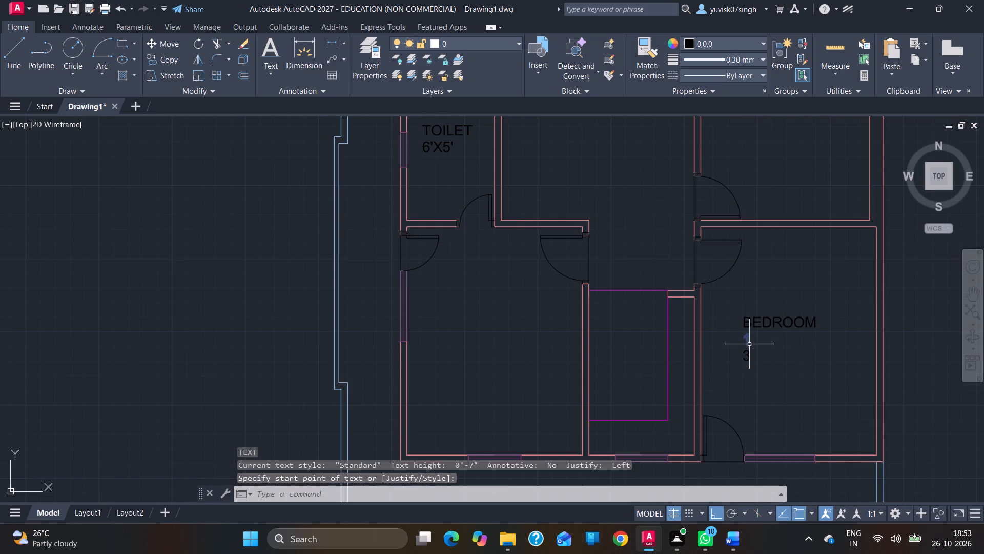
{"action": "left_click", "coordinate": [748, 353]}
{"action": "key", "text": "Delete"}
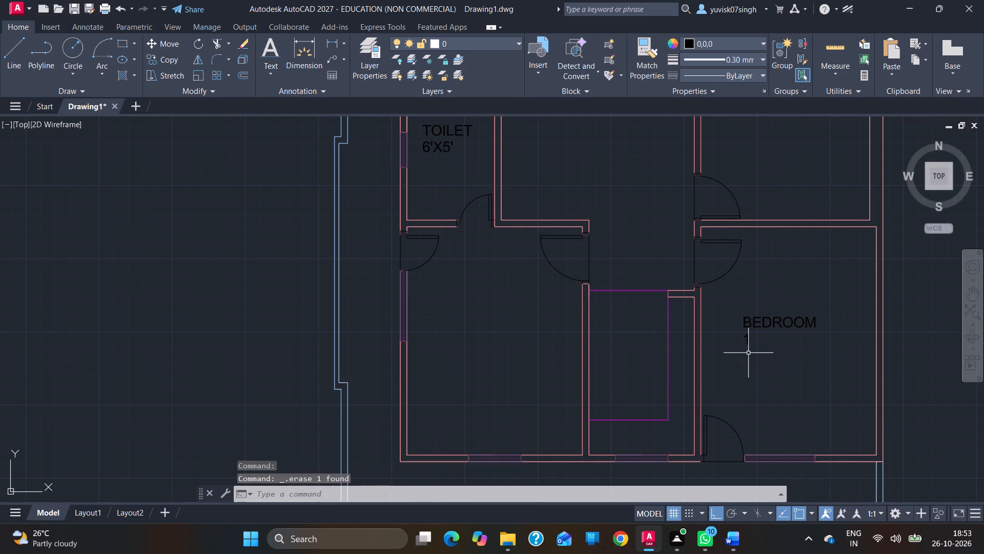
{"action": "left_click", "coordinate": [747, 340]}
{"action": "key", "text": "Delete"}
Add the dimension text 13'X10' directly under the BEDROOM label in the lower plan's bottom-right room.
{"action": "left_click", "coordinate": [278, 50]}
{"action": "left_click", "coordinate": [748, 343]}
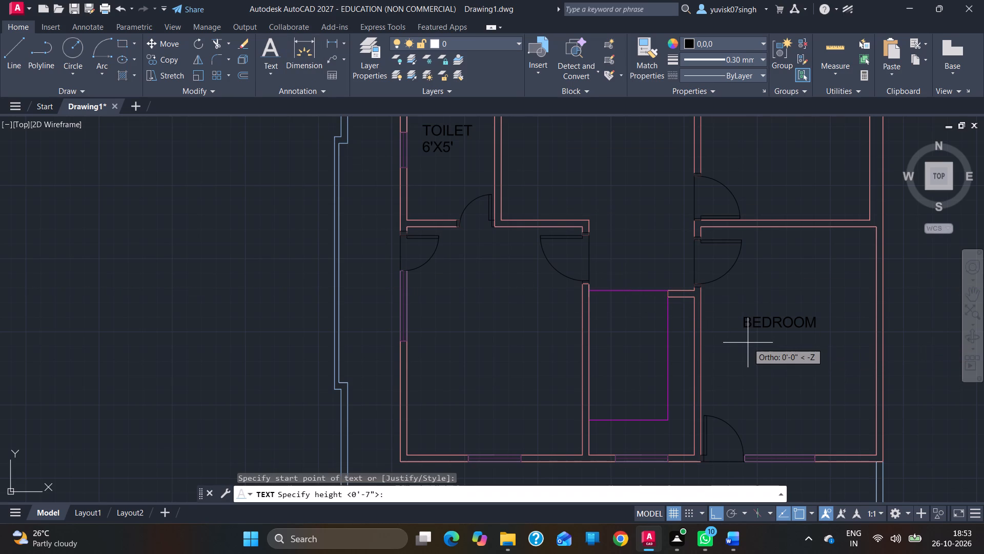
{"action": "key", "text": "Return"}
{"action": "key", "text": "Return"}
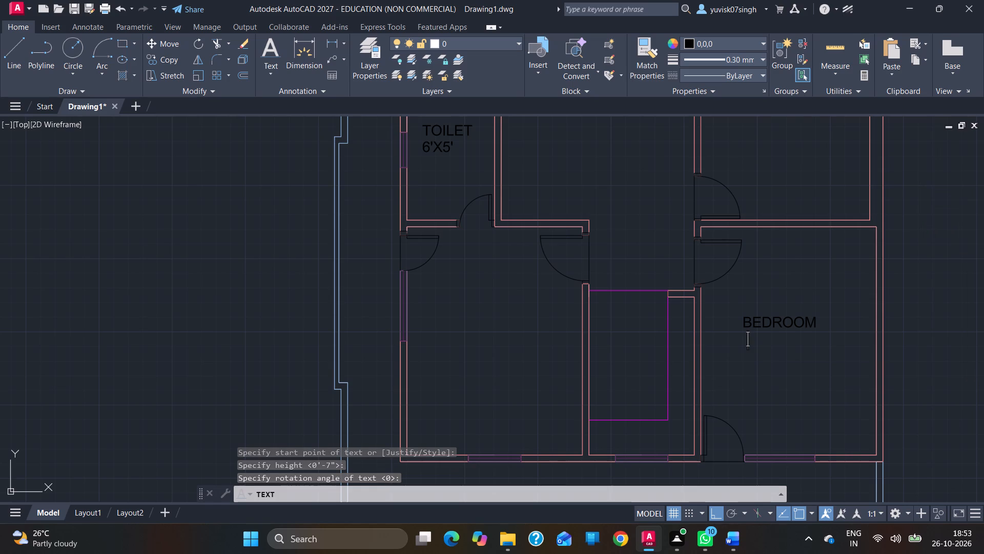
{"action": "type", "text": "13"}
{"action": "key", "text": "apostrophe"}
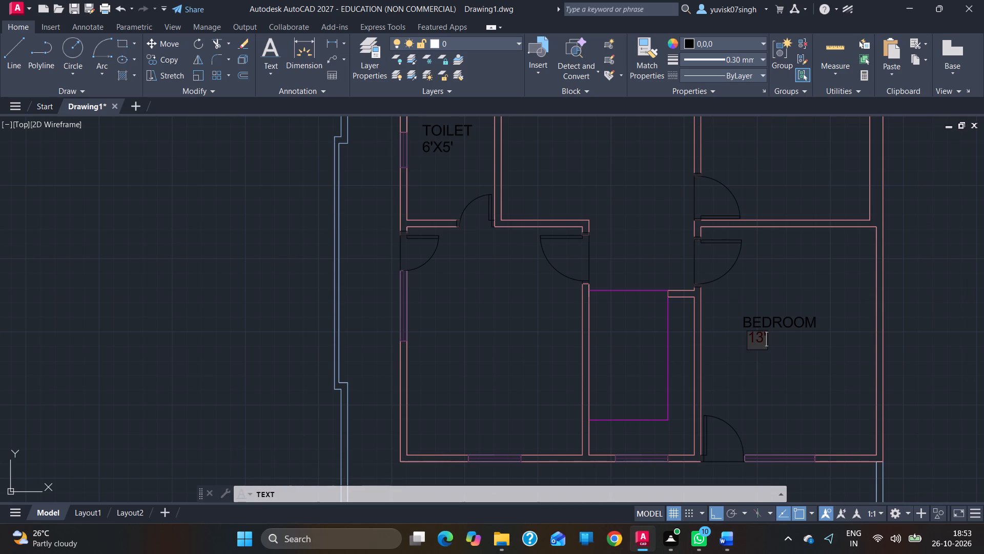
{"action": "type", "text": "X1"}
{"action": "type", "text": "0'"}
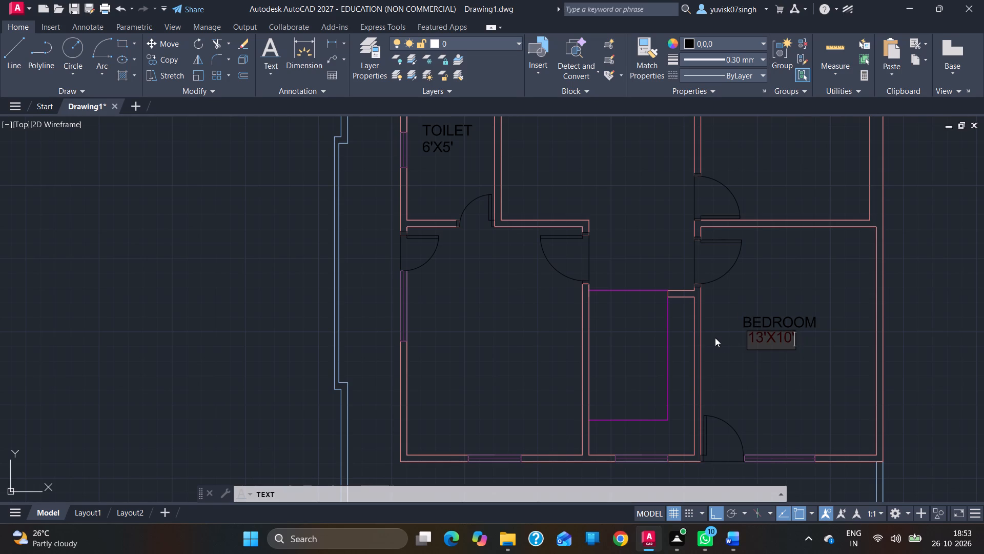
Label the magenta-outlined area between the two bottom rooms KITCHEN, with 9'X6' on a second line.
{"action": "left_click", "coordinate": [599, 334]}
{"action": "type", "text": "KITCHEN"}
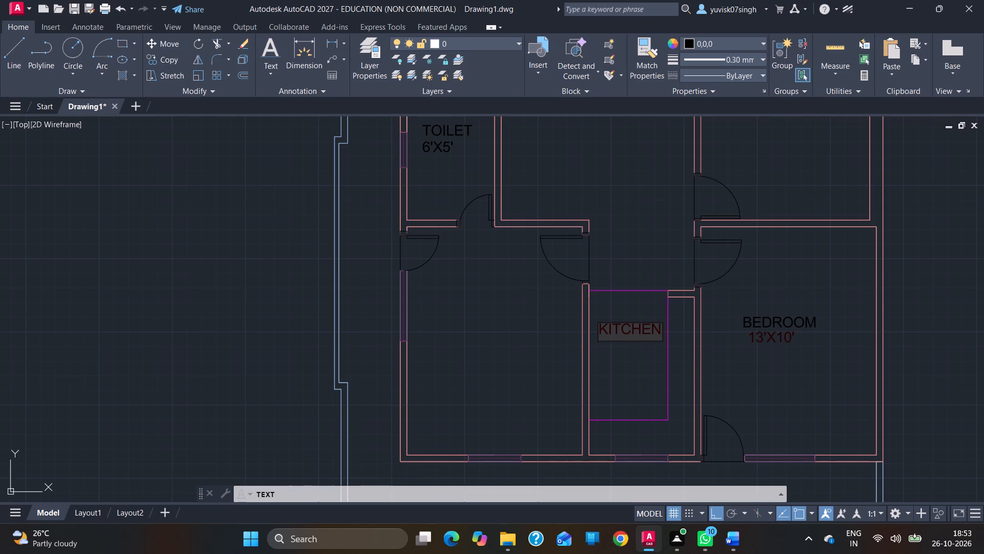
{"action": "key", "text": "Return"}
{"action": "type", "text": "9'"}
{"action": "key", "text": "x"}
{"action": "type", "text": "6'"}
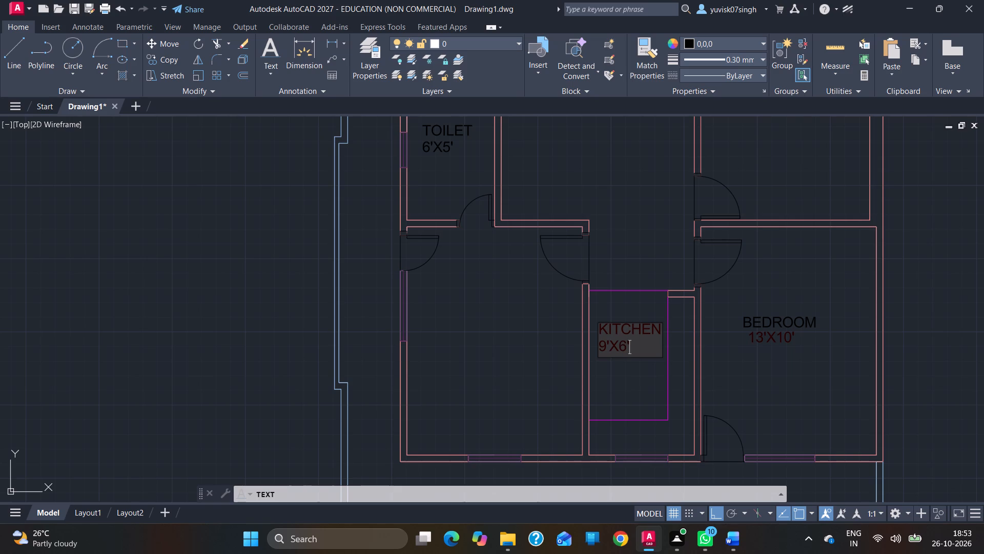
Label the lower plan's bottom-left room BEDROOM, with 13'X10' on a second line.
{"action": "left_click", "coordinate": [459, 318]}
{"action": "type", "text": "BEDR"}
{"action": "type", "text": "OOM"}
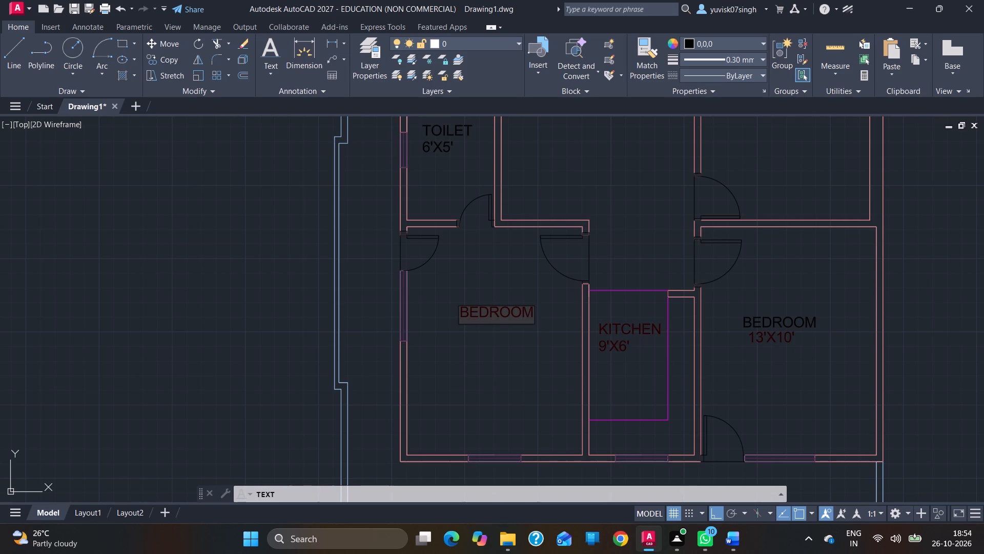
{"action": "key", "text": "Return"}
{"action": "type", "text": "13"}
{"action": "key", "text": "apostrophe"}
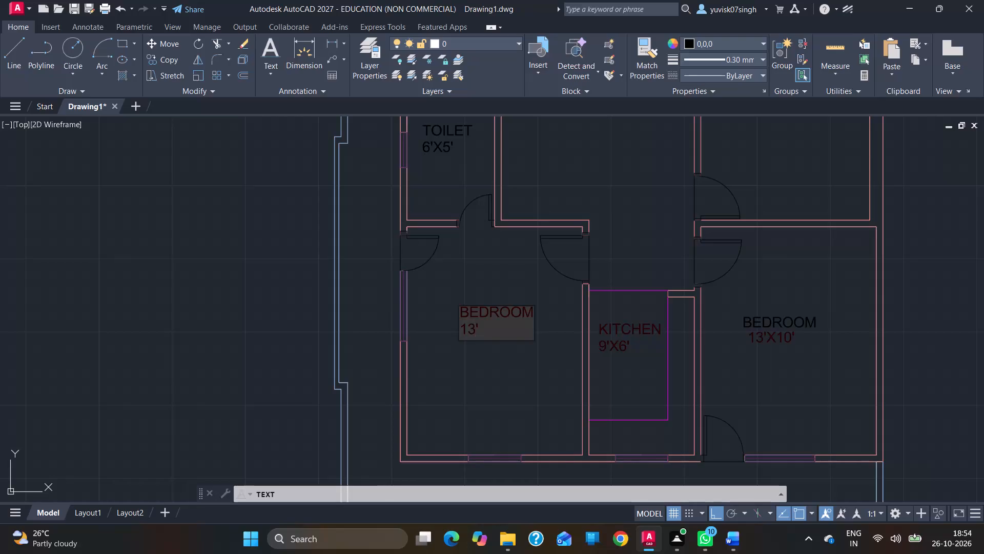
{"action": "key", "text": "x"}
{"action": "key", "text": "1"}
{"action": "key", "text": "0"}
{"action": "key", "text": "apostrophe"}
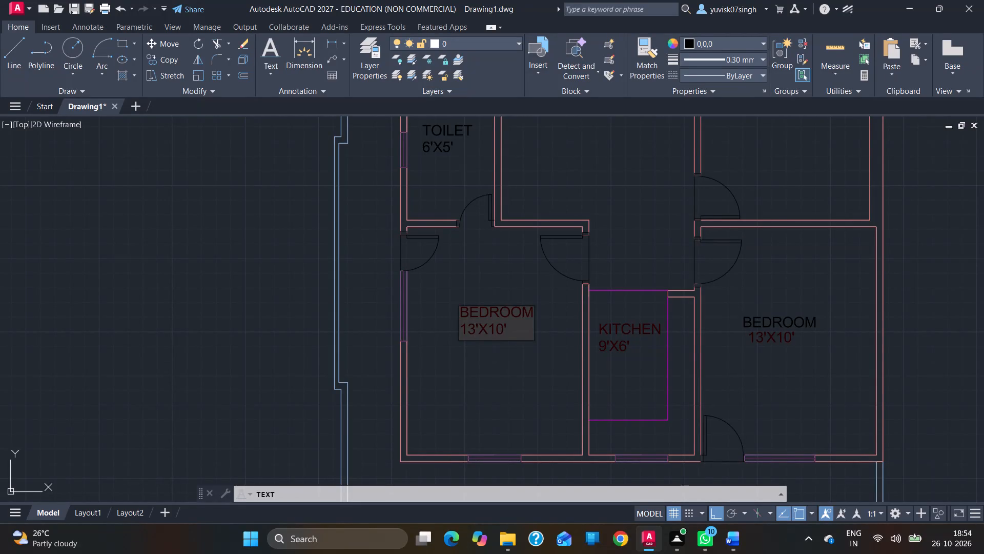
{"action": "key", "text": "Return"}
{"action": "key", "text": "Return"}
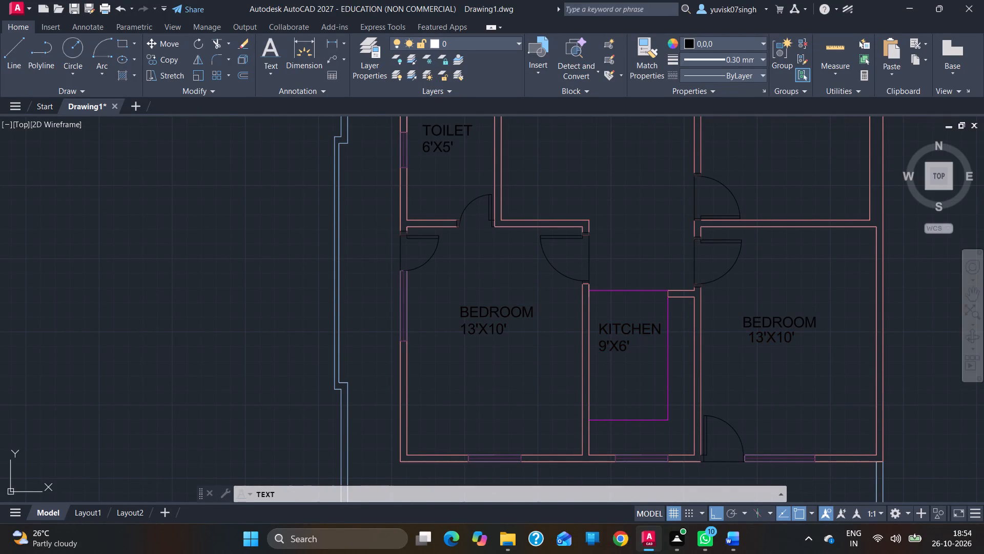
Label the strip between the lower plan's bottom wall and the blue outline BALCONY 3'6" WIDE.
{"action": "scroll", "coordinate": [676, 304], "scroll_direction": "down", "scroll_amount": 4, "text": "ctrl"}
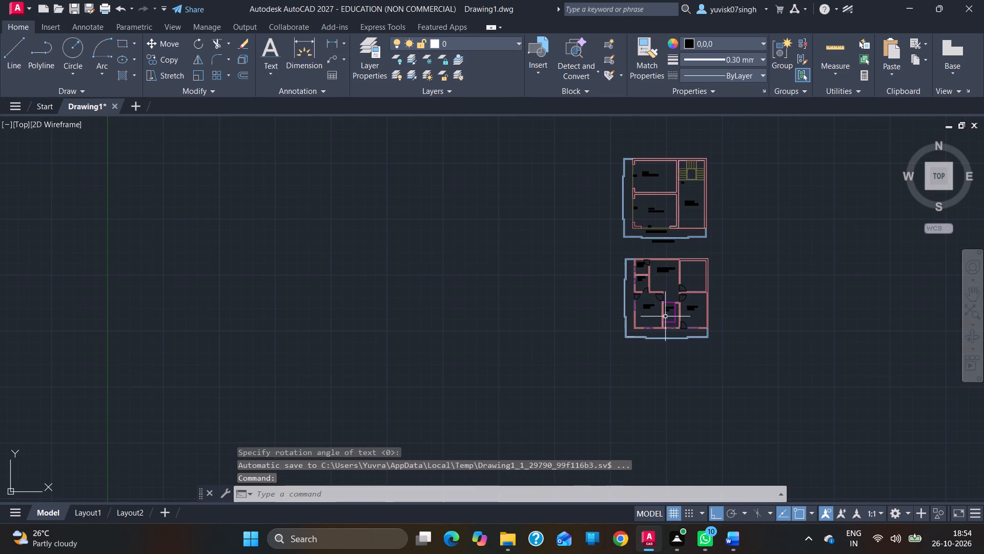
{"action": "scroll", "coordinate": [665, 316], "scroll_direction": "up", "scroll_amount": 4, "text": "ctrl"}
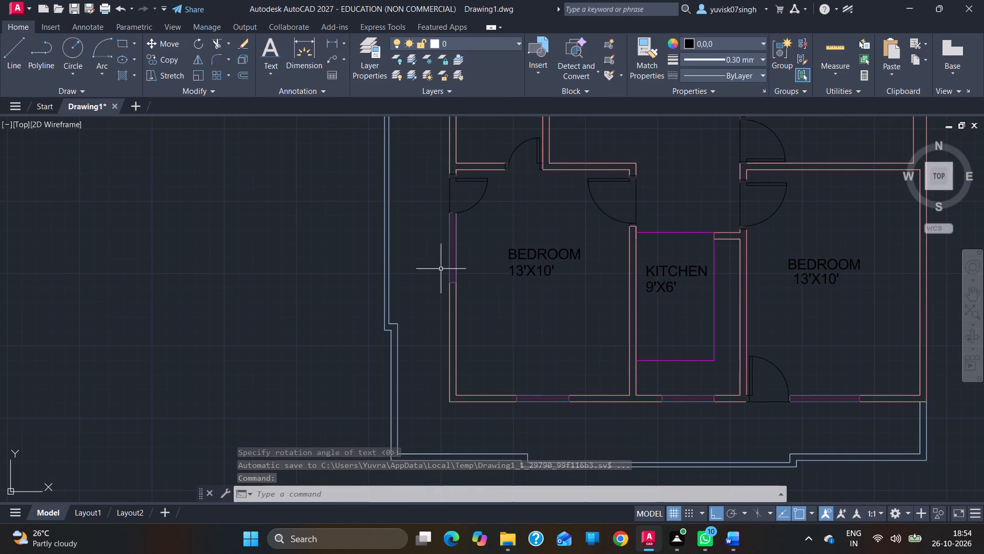
{"action": "left_click", "coordinate": [269, 35]}
{"action": "left_click", "coordinate": [270, 44]}
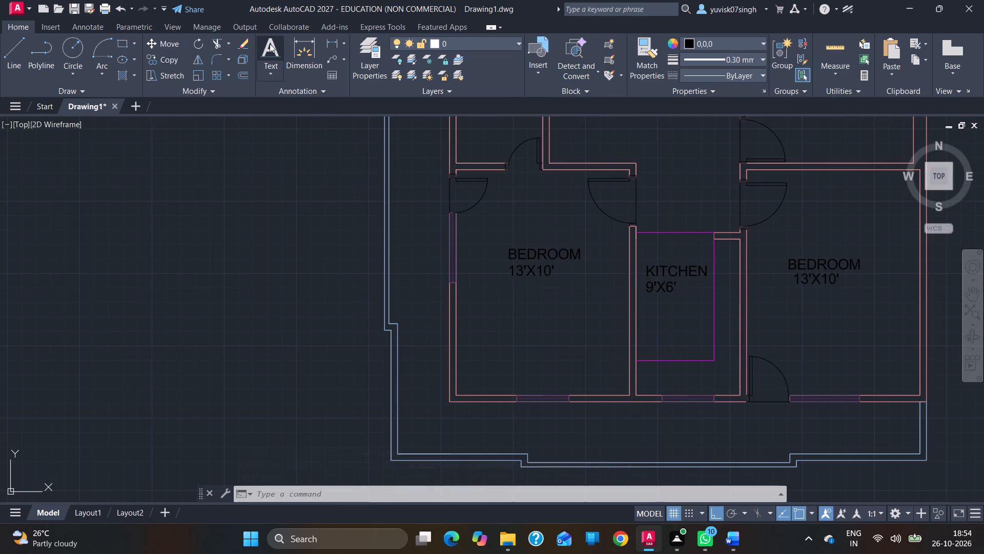
{"action": "left_click", "coordinate": [552, 431]}
{"action": "key", "text": "Return"}
{"action": "key", "text": "Return"}
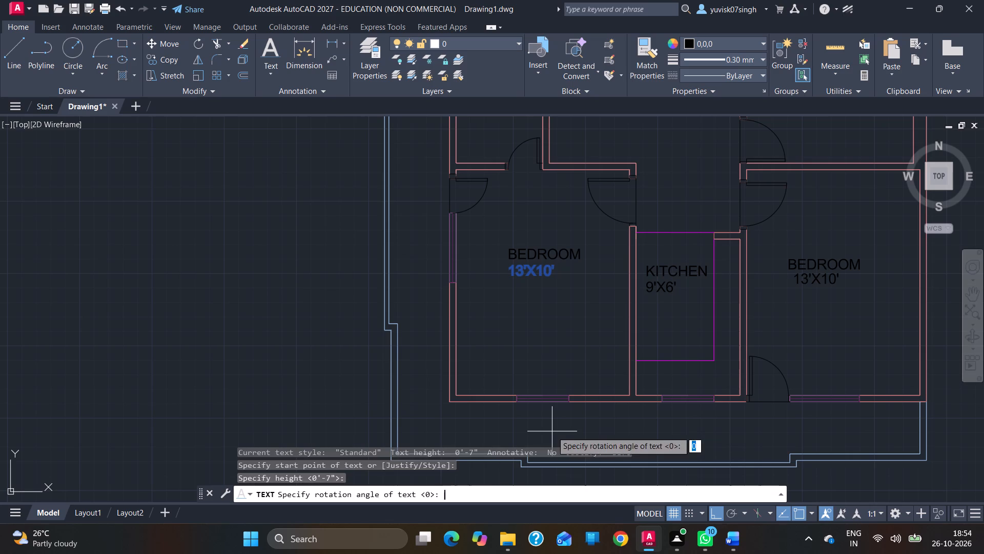
{"action": "type", "text": "BALCONY"}
{"action": "key", "text": "space"}
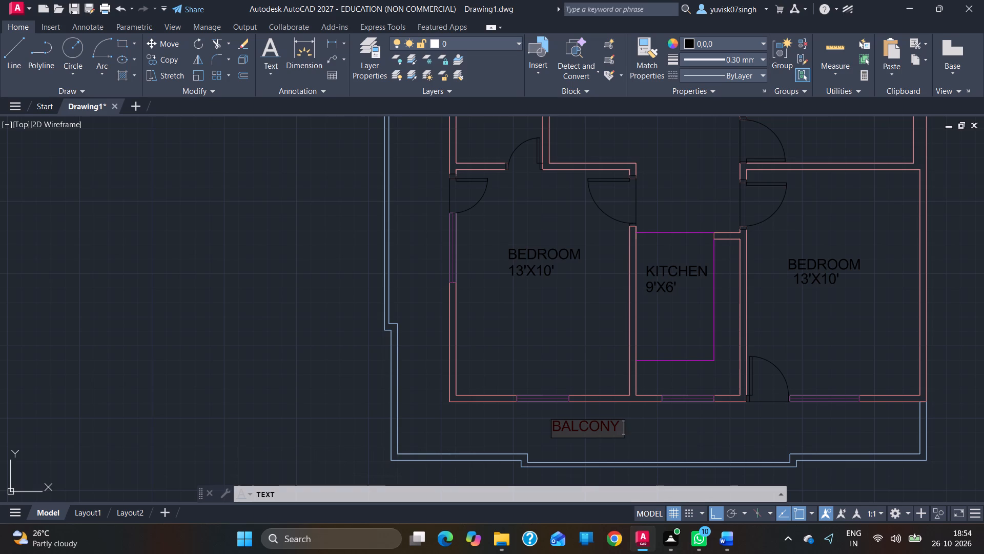
{"action": "key", "text": "3"}
{"action": "type", "text": "'6"}
{"action": "key", "text": "shift+quotedbl"}
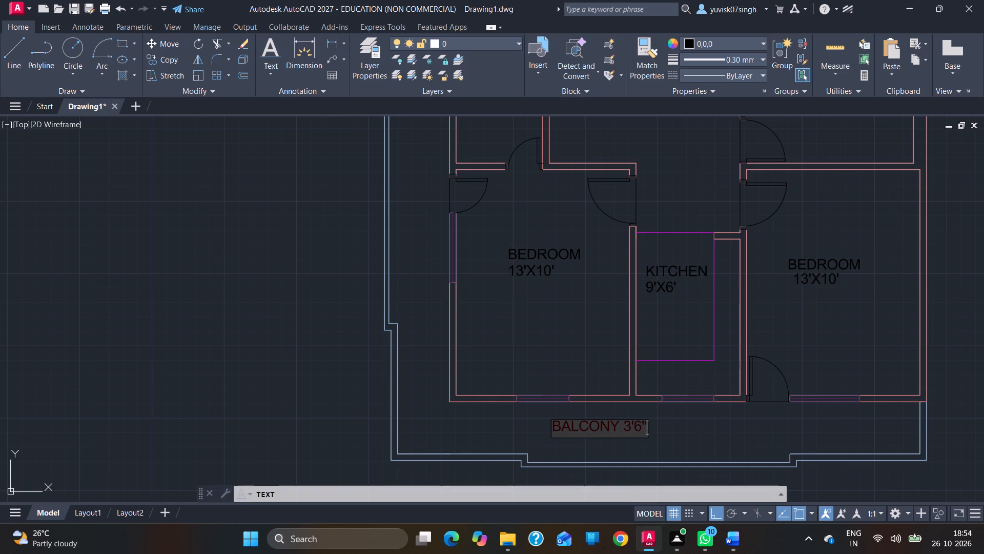
{"action": "key", "text": "space"}
{"action": "type", "text": "W"}
{"action": "key", "text": "i"}
{"action": "type", "text": "DE"}
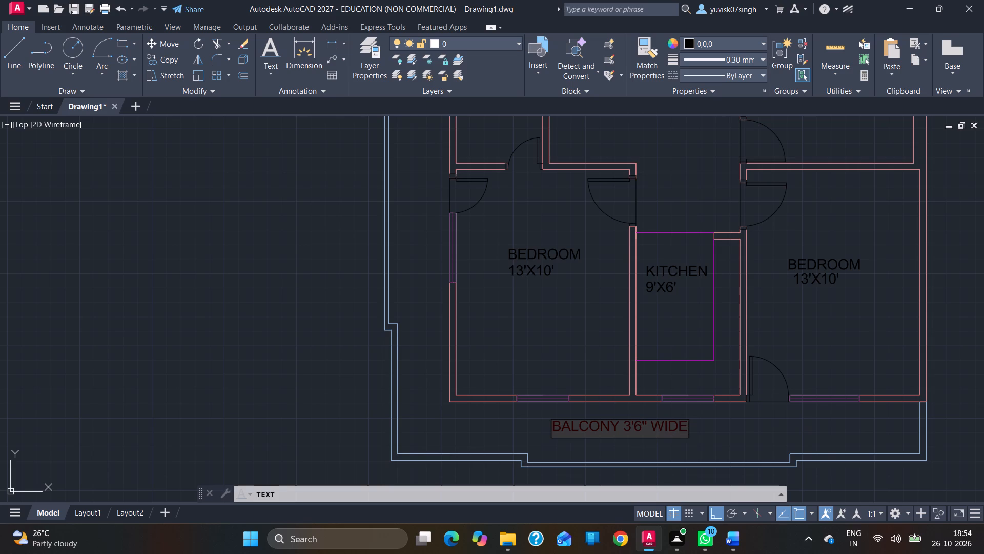
Add the label MAIN ROAD 20' WIDE just below the lower plan's blue outline.
{"action": "scroll", "coordinate": [801, 213], "scroll_direction": "down", "scroll_amount": 2, "text": "ctrl"}
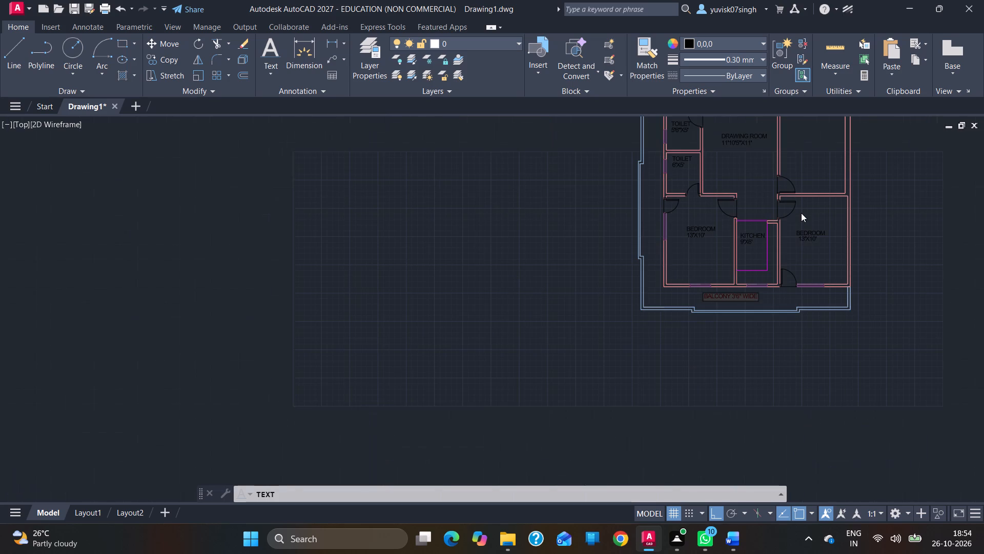
{"action": "scroll", "coordinate": [714, 337], "scroll_direction": "up", "scroll_amount": 4, "text": "ctrl"}
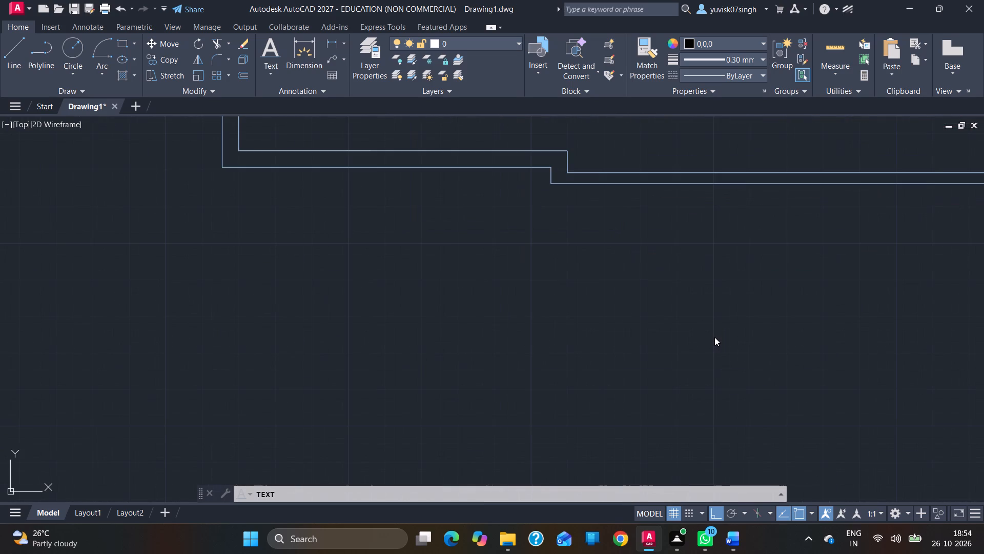
{"action": "scroll", "coordinate": [714, 337], "scroll_direction": "down", "scroll_amount": 1, "text": "ctrl"}
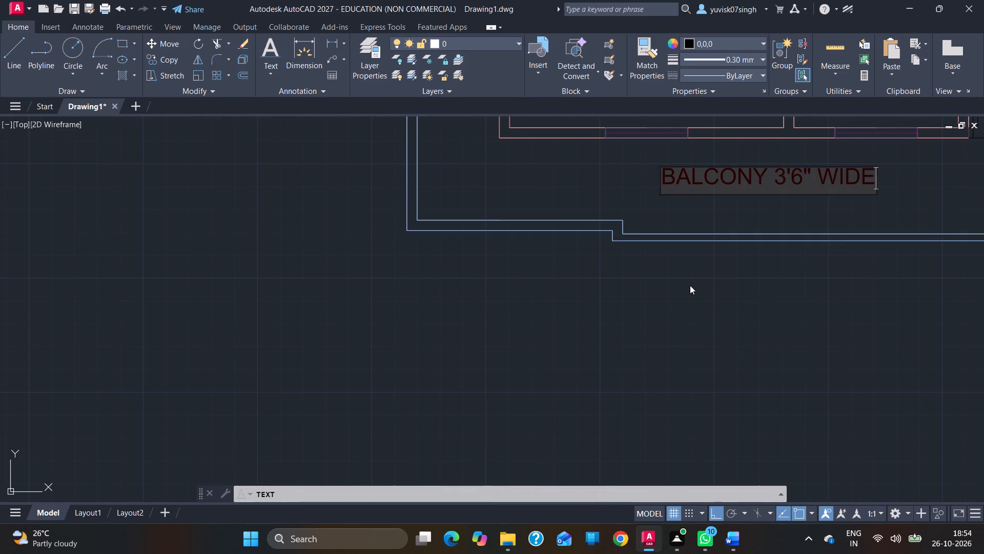
{"action": "left_click", "coordinate": [690, 285]}
{"action": "type", "text": "MAIN ROAD"}
{"action": "key", "text": "space"}
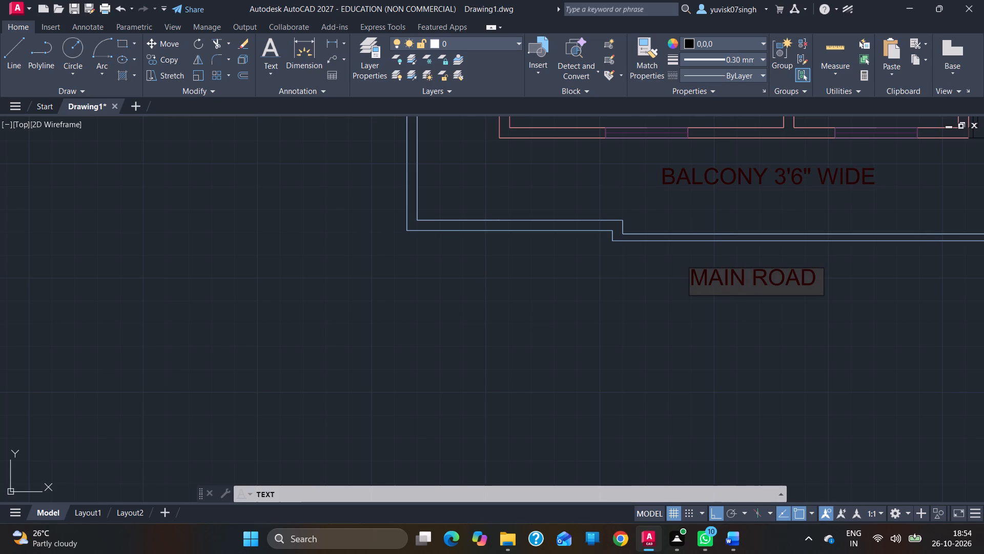
{"action": "key", "text": "2"}
{"action": "type", "text": "0'"}
{"action": "key", "text": "space"}
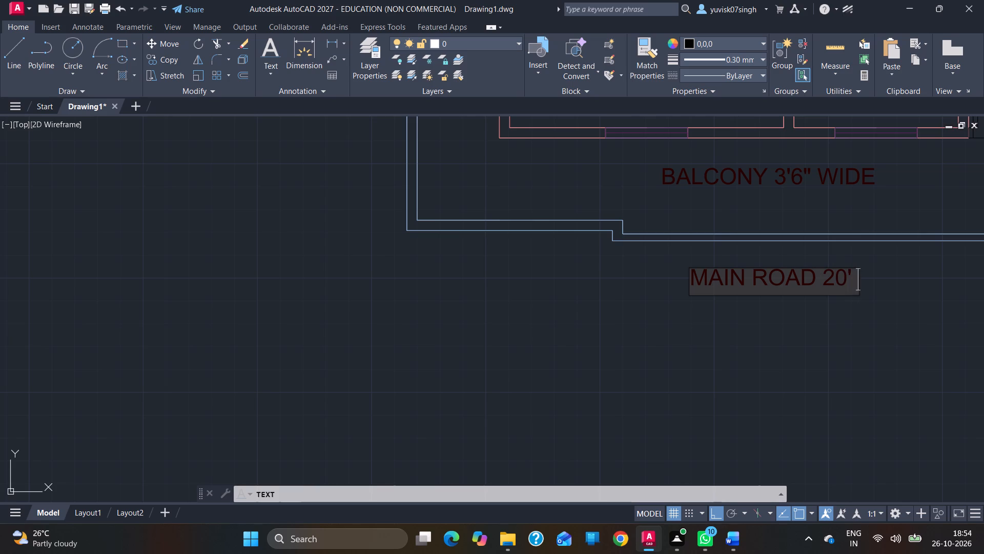
{"action": "type", "text": "WIDE"}
{"action": "scroll", "coordinate": [690, 285], "scroll_direction": "down", "scroll_amount": 1, "text": "ctrl"}
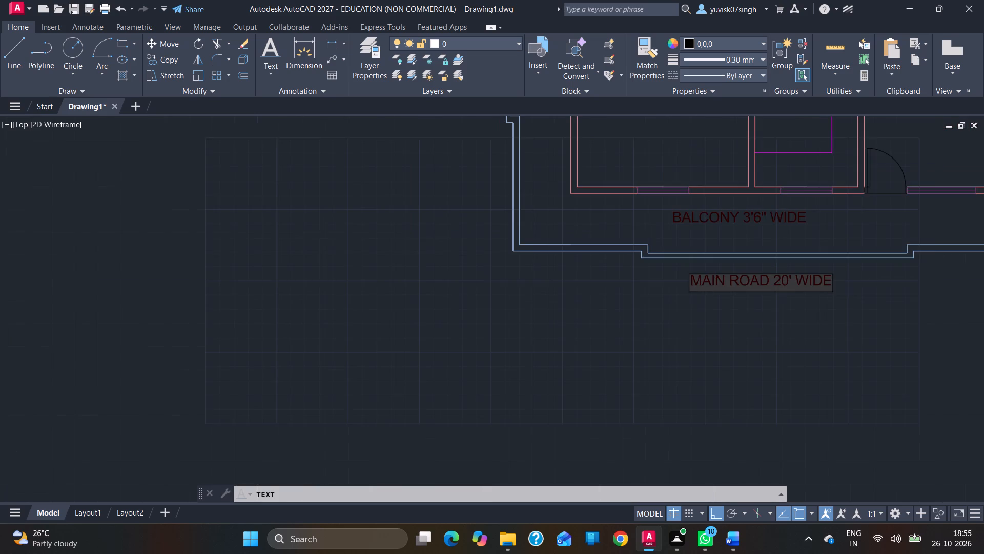
{"action": "scroll", "coordinate": [690, 285], "scroll_direction": "down", "scroll_amount": 1, "text": "ctrl"}
{"action": "key", "text": "Return"}
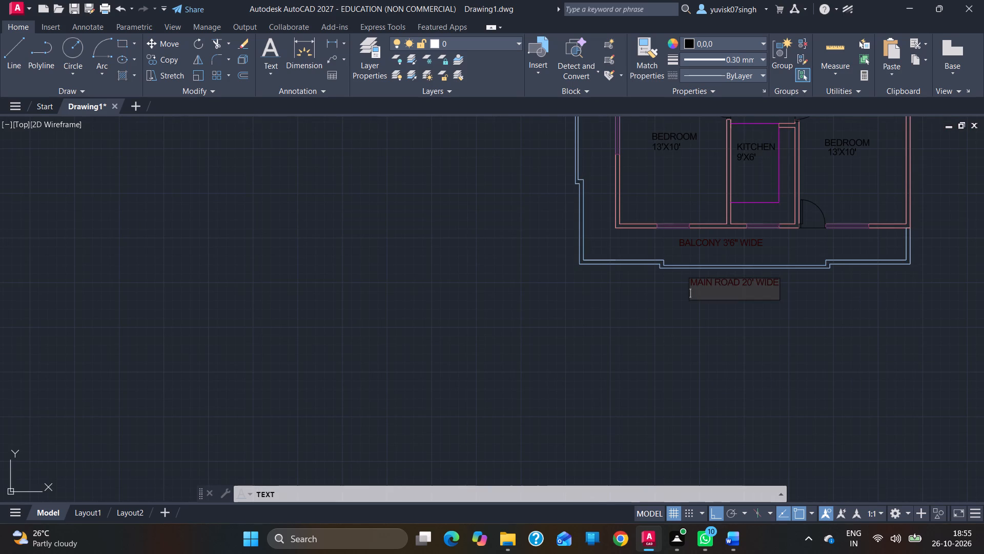
{"action": "key", "text": "Return"}
{"action": "scroll", "coordinate": [690, 285], "scroll_direction": "down", "scroll_amount": 1, "text": "ctrl"}
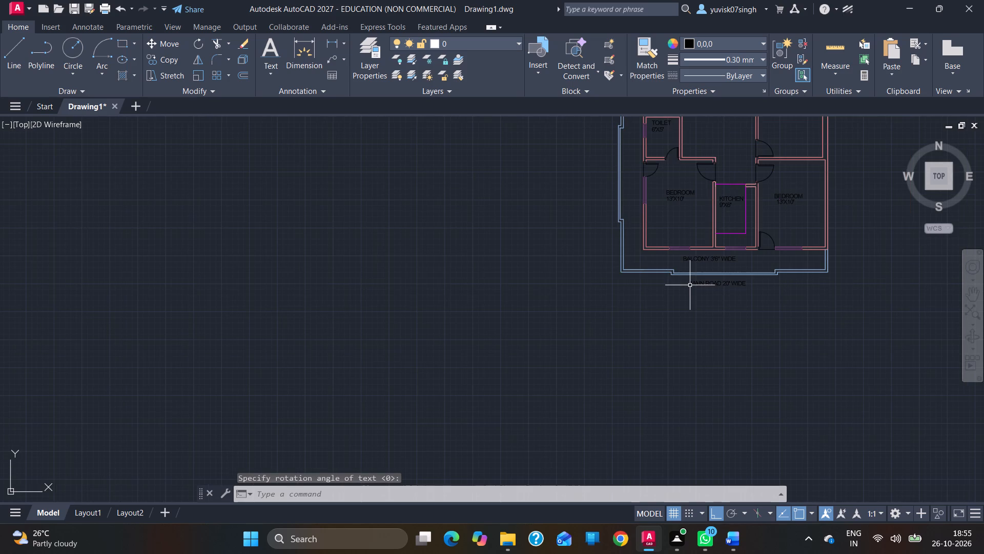
{"action": "scroll", "coordinate": [690, 285], "scroll_direction": "down", "scroll_amount": 3, "text": "ctrl"}
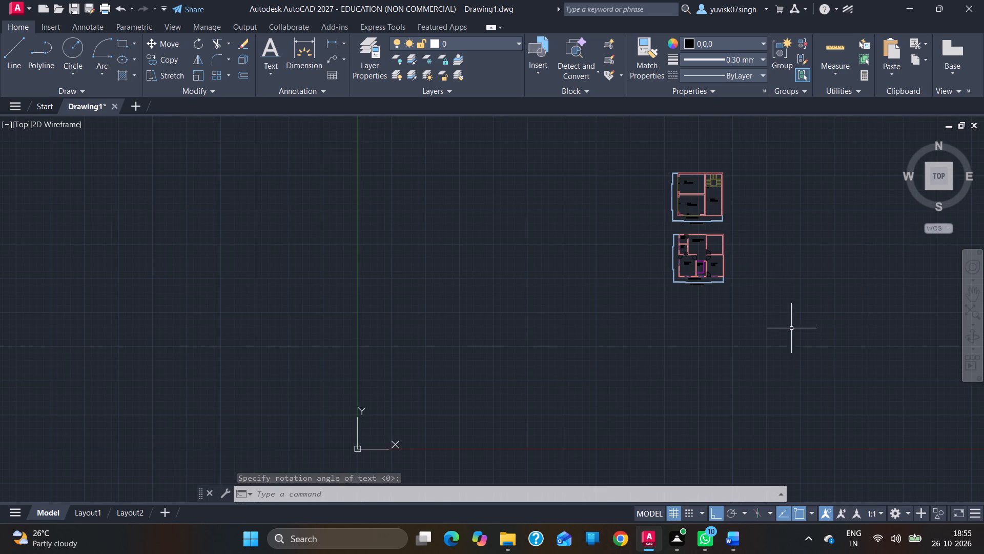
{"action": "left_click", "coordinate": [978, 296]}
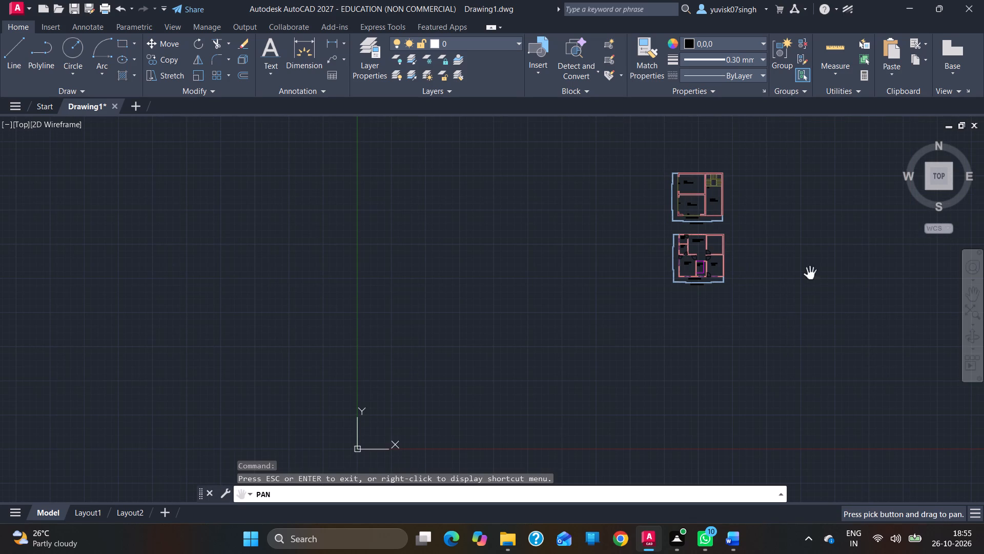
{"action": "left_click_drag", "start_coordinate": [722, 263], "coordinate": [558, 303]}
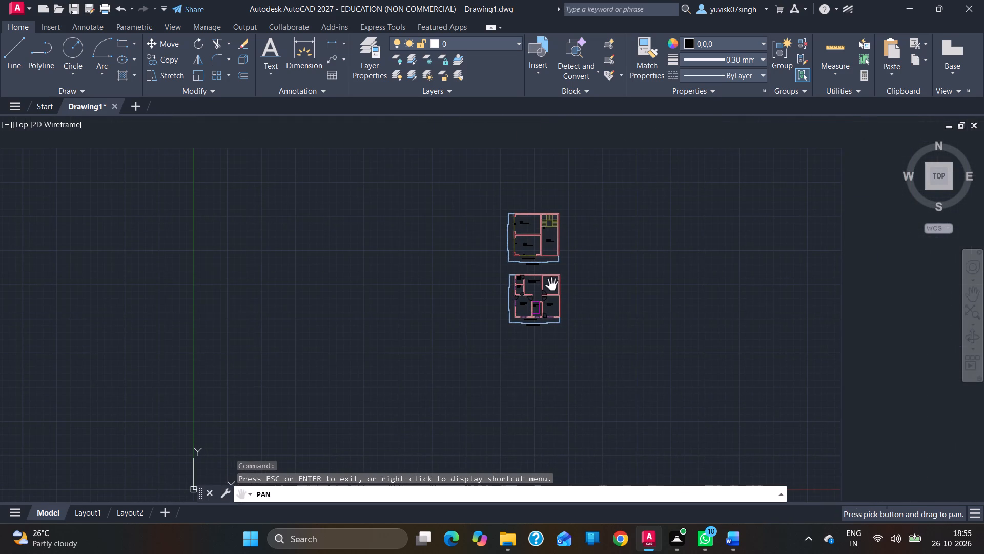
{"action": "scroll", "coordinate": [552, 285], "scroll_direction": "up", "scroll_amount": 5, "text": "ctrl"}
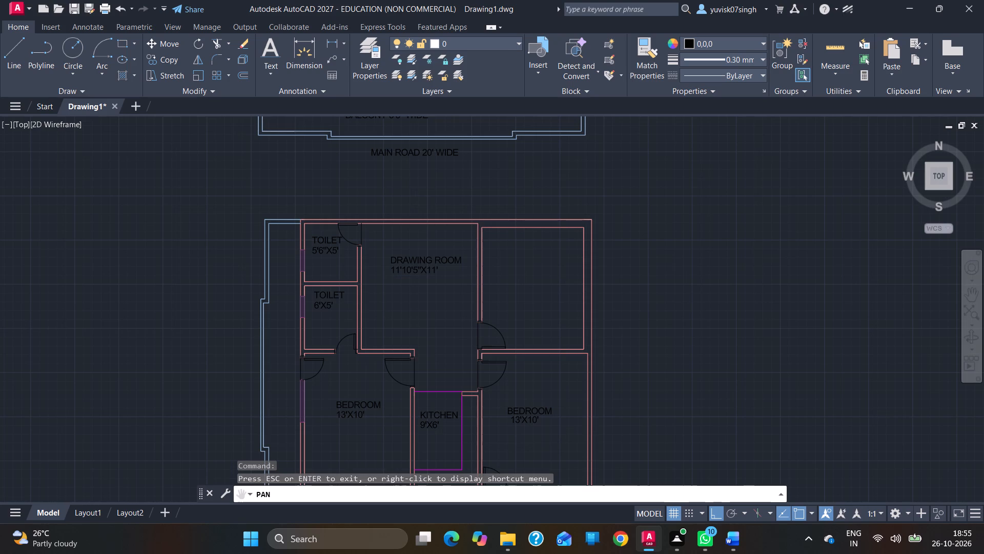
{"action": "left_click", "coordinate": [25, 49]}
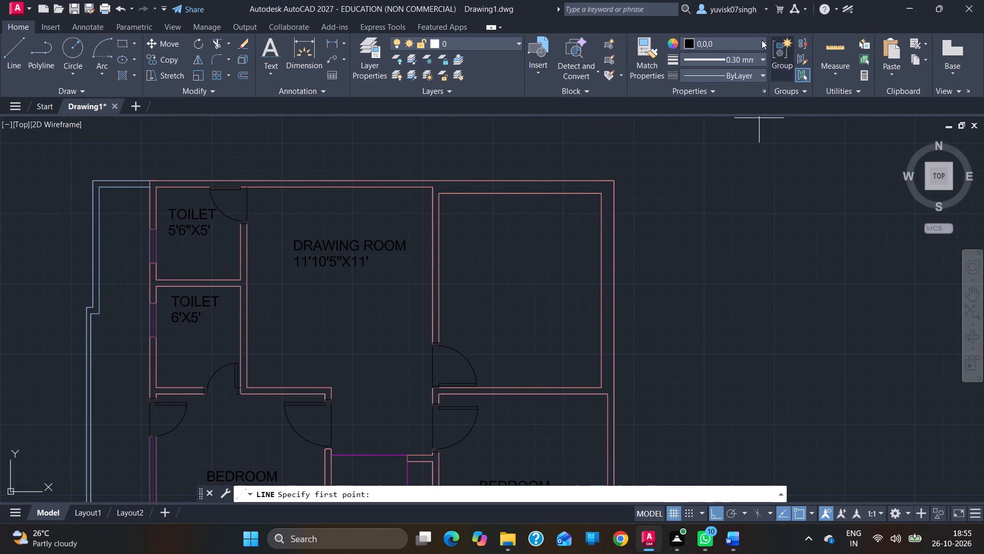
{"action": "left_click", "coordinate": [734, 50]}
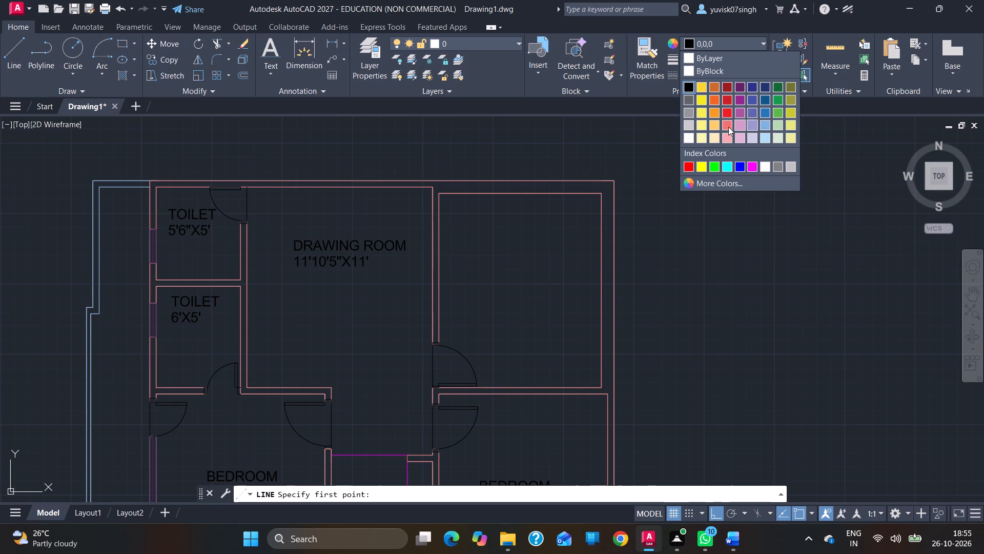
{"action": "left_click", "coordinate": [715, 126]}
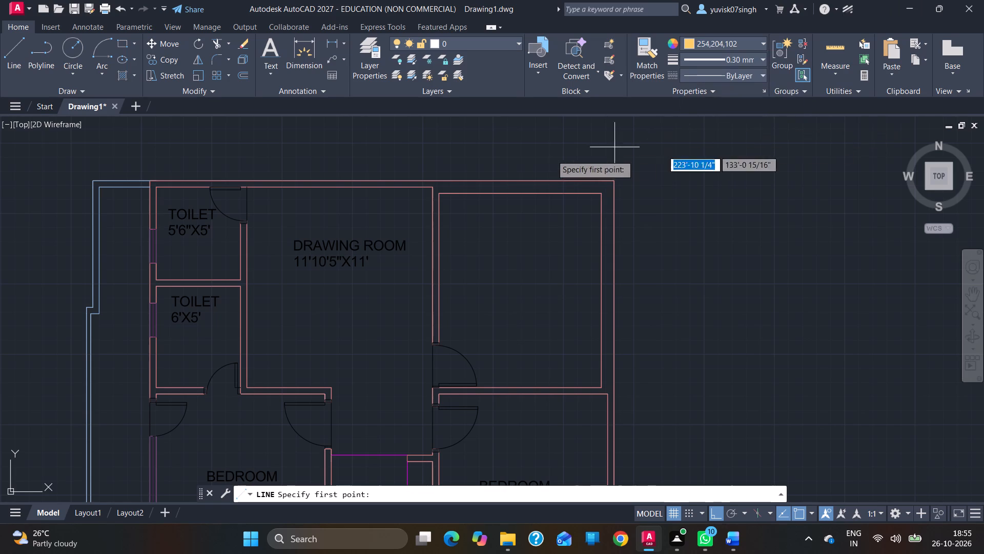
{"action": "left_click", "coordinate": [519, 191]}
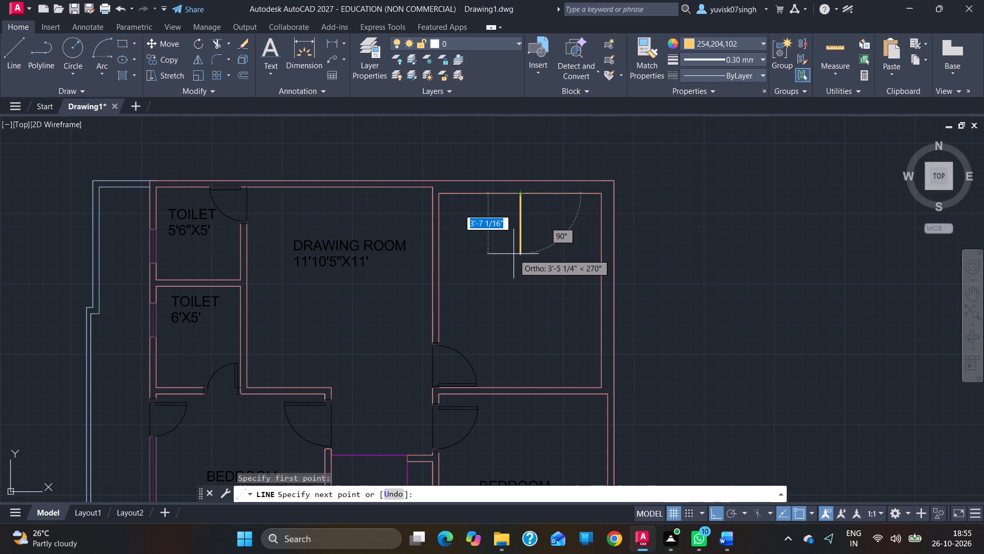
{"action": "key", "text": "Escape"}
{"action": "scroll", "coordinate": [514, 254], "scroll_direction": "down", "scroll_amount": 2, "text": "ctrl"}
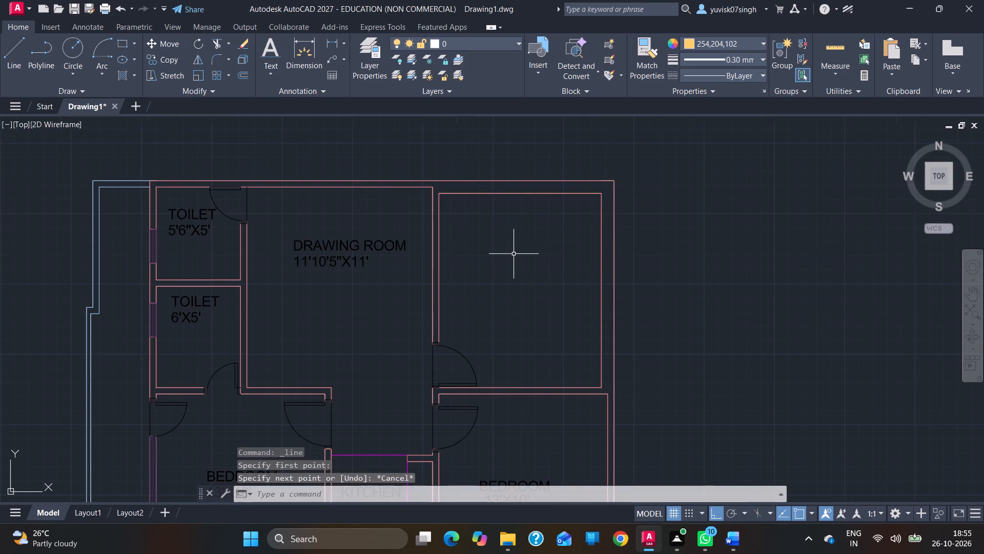
Check the colour of the upper plan's stair treads and set the current object colour to the same 114,116,48.
{"action": "scroll", "coordinate": [514, 254], "scroll_direction": "down", "scroll_amount": 3, "text": "ctrl"}
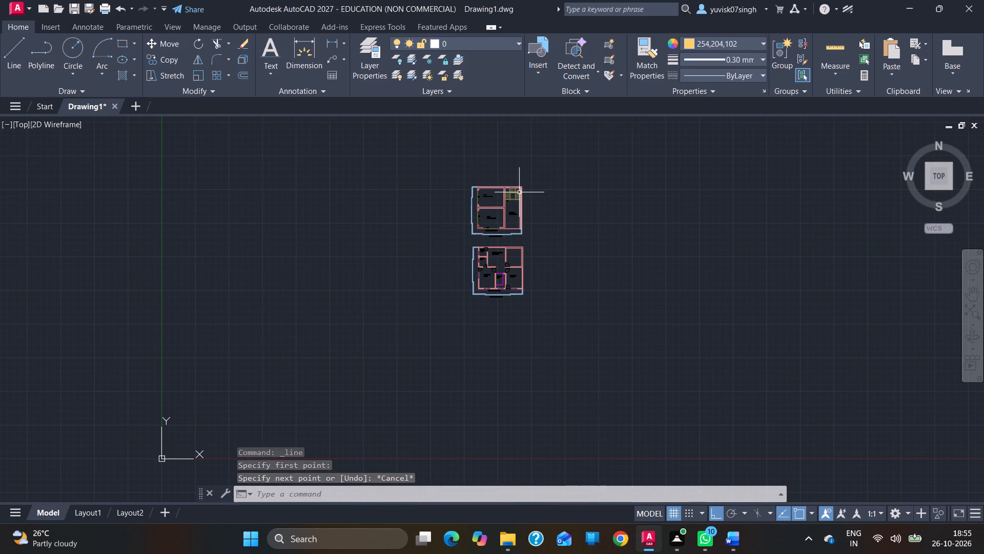
{"action": "scroll", "coordinate": [519, 192], "scroll_direction": "up", "scroll_amount": 3, "text": "ctrl"}
{"action": "left_click", "coordinate": [513, 197]}
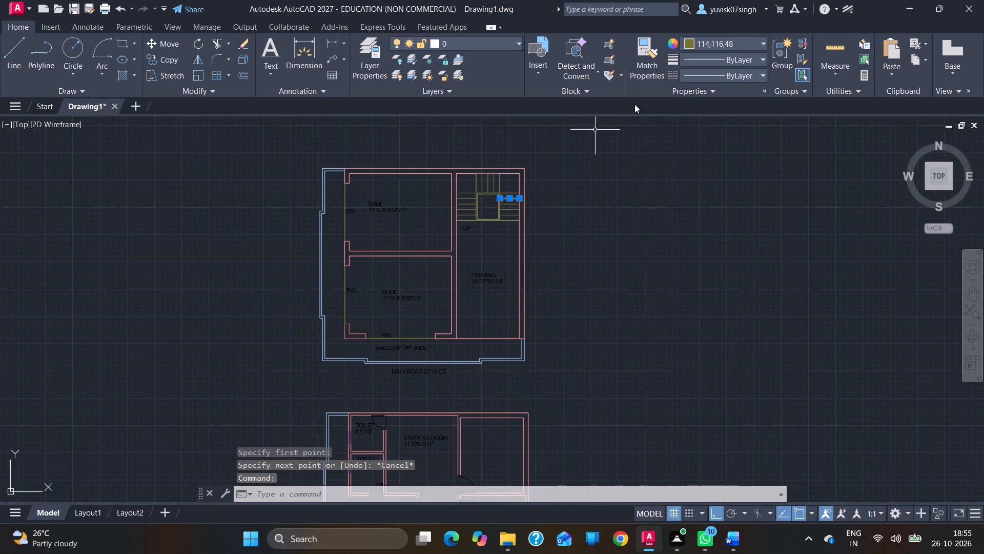
{"action": "left_click", "coordinate": [704, 45]}
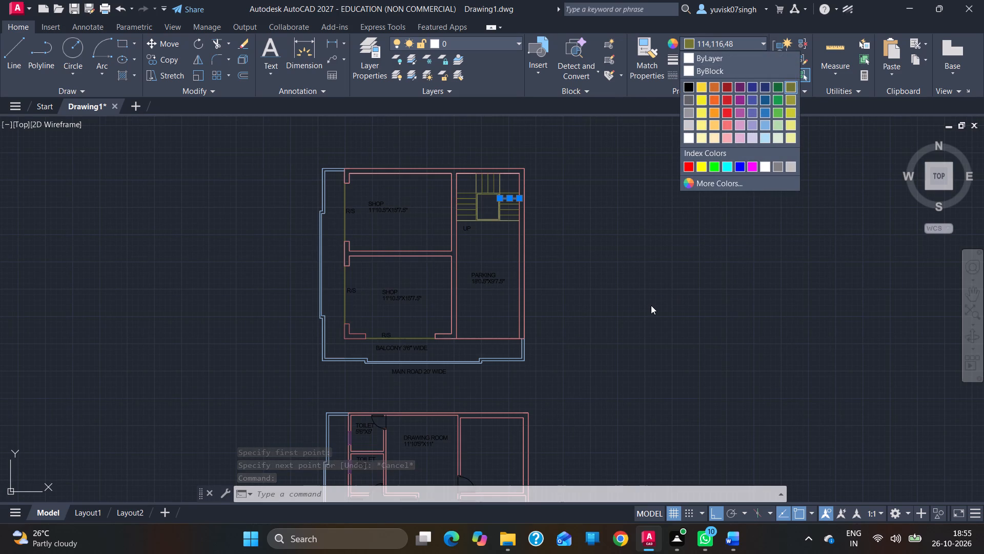
{"action": "scroll", "coordinate": [651, 305], "scroll_direction": "right", "scroll_amount": 1}
{"action": "left_click", "coordinate": [638, 274]}
{"action": "key", "text": "Escape"}
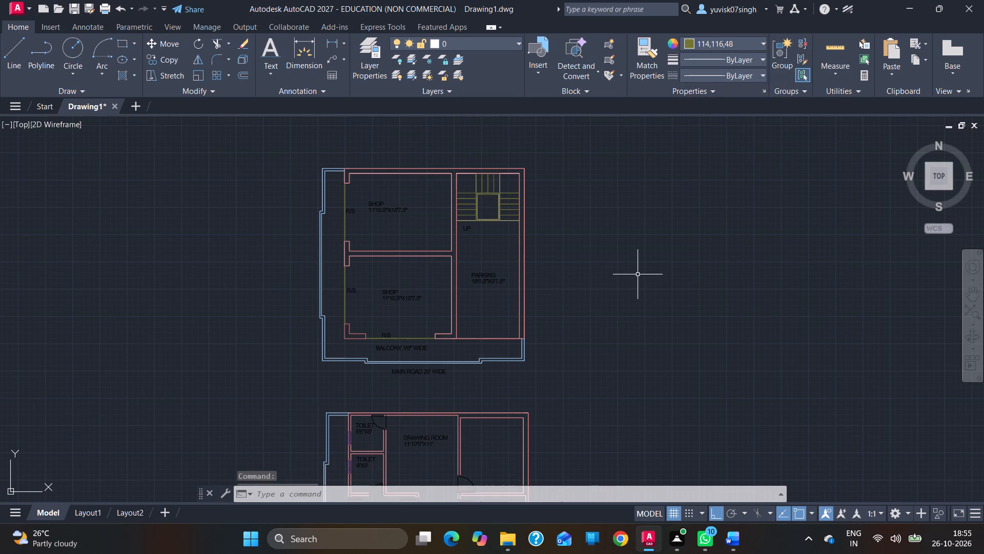
{"action": "left_click", "coordinate": [731, 47]}
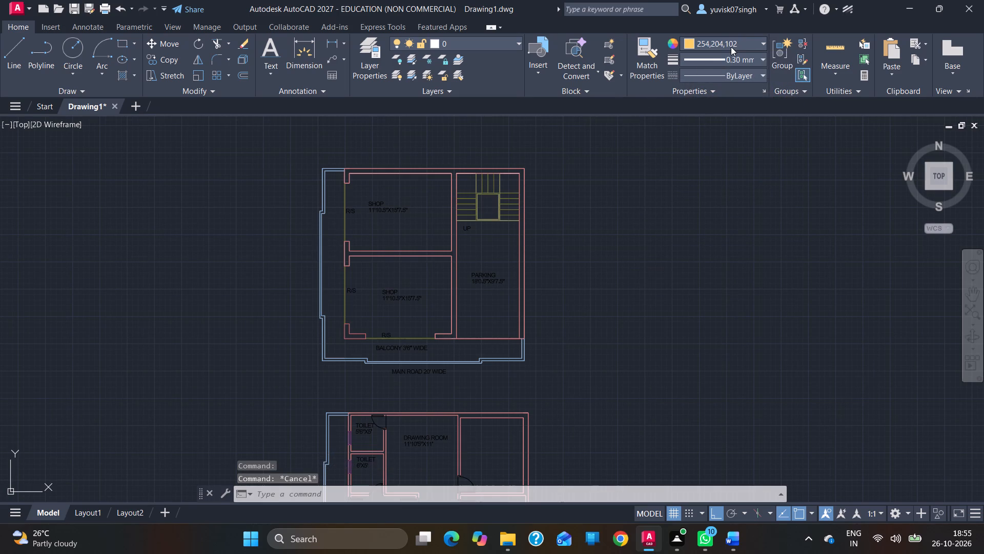
{"action": "left_click", "coordinate": [794, 82]}
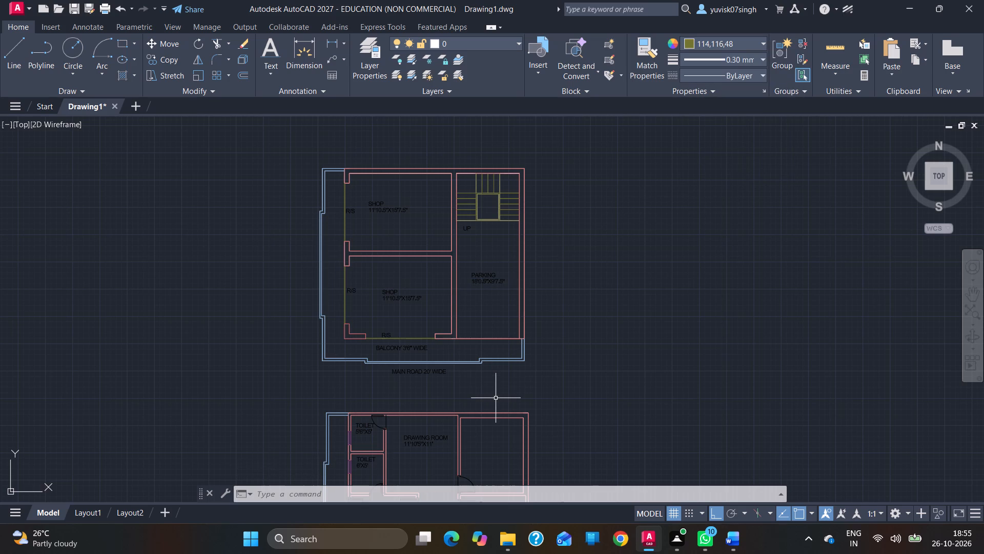
Measure the width of the upper plan's left stair flight with a temporary line along its bottom edge.
{"action": "scroll", "coordinate": [458, 220], "scroll_direction": "up", "scroll_amount": 1, "text": "ctrl"}
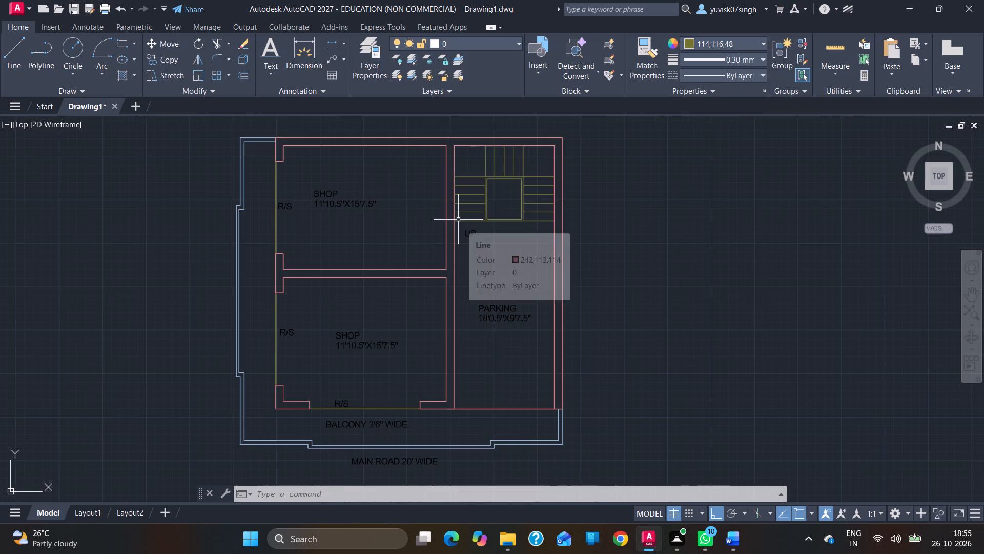
{"action": "scroll", "coordinate": [458, 220], "scroll_direction": "up", "scroll_amount": 4, "text": "ctrl"}
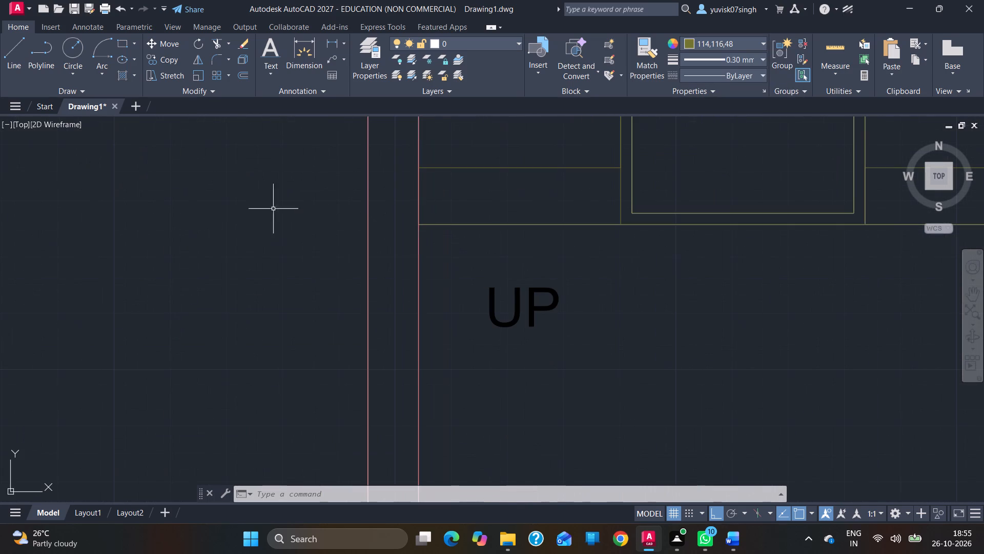
{"action": "left_click", "coordinate": [9, 71]}
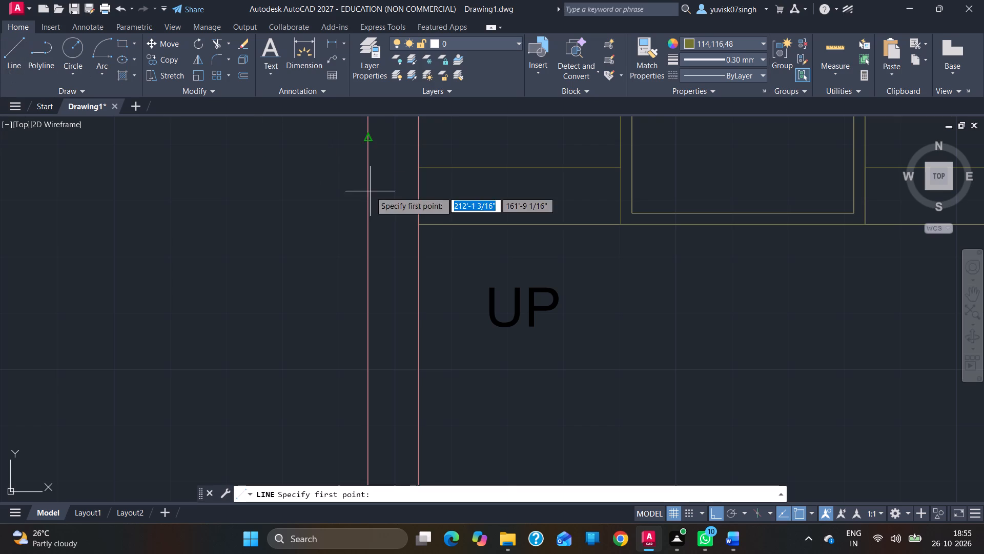
{"action": "left_click", "coordinate": [621, 222]}
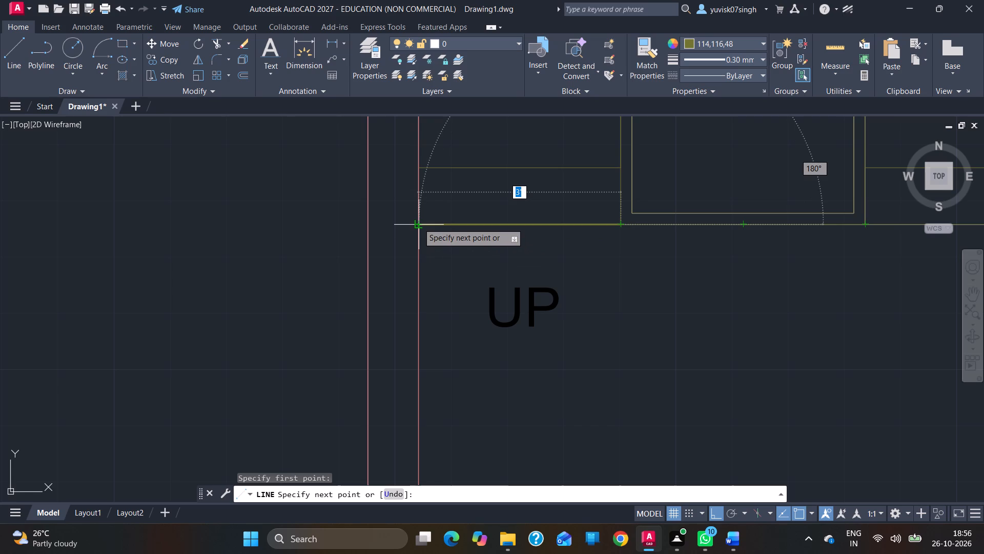
{"action": "key", "text": "Escape"}
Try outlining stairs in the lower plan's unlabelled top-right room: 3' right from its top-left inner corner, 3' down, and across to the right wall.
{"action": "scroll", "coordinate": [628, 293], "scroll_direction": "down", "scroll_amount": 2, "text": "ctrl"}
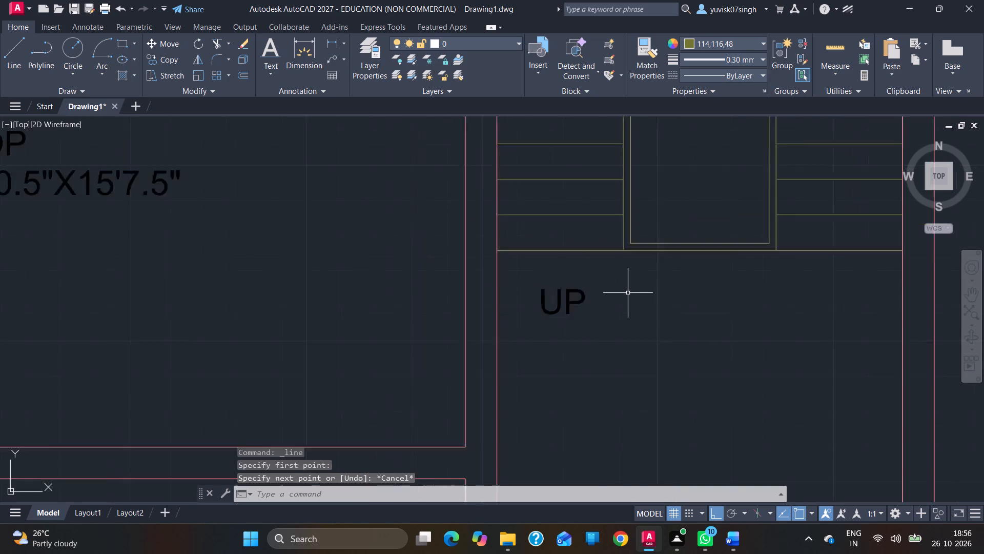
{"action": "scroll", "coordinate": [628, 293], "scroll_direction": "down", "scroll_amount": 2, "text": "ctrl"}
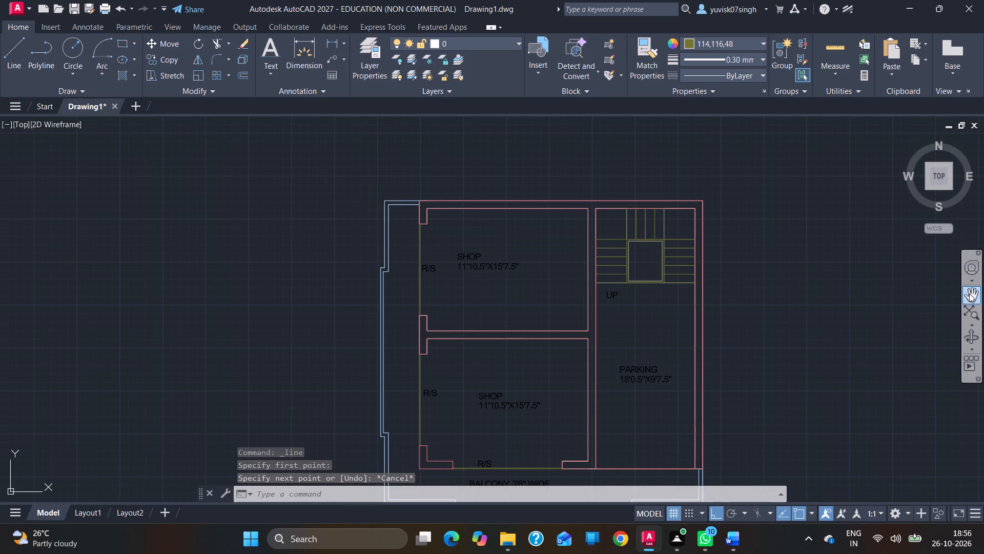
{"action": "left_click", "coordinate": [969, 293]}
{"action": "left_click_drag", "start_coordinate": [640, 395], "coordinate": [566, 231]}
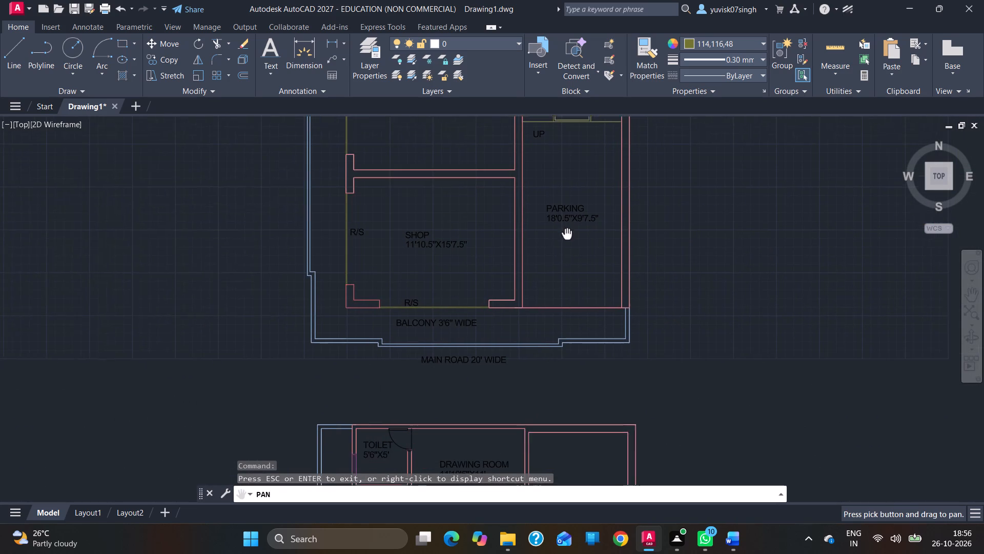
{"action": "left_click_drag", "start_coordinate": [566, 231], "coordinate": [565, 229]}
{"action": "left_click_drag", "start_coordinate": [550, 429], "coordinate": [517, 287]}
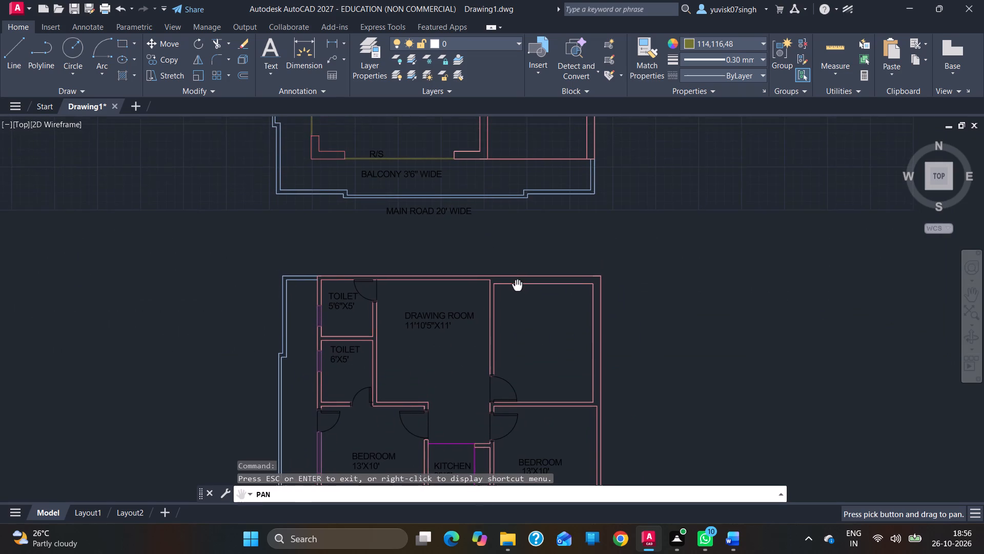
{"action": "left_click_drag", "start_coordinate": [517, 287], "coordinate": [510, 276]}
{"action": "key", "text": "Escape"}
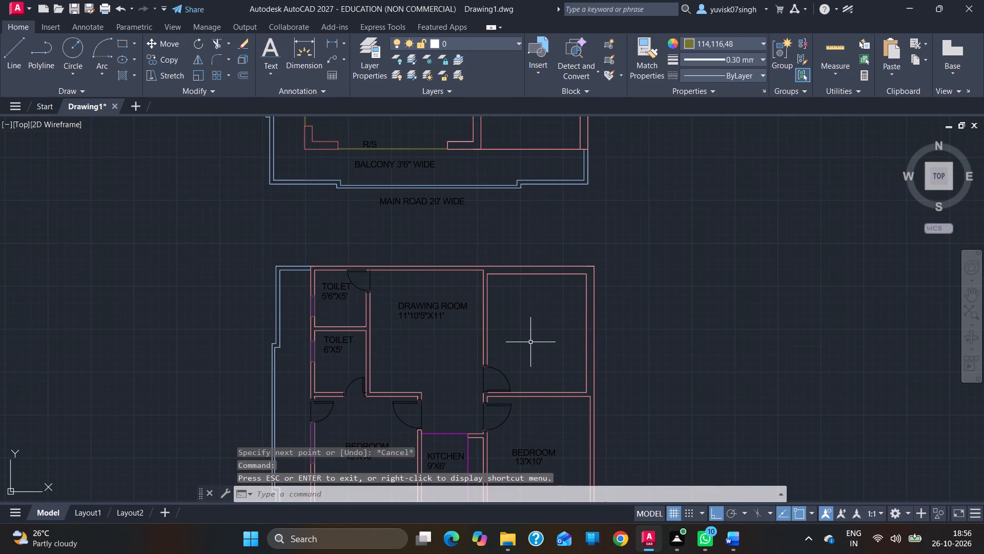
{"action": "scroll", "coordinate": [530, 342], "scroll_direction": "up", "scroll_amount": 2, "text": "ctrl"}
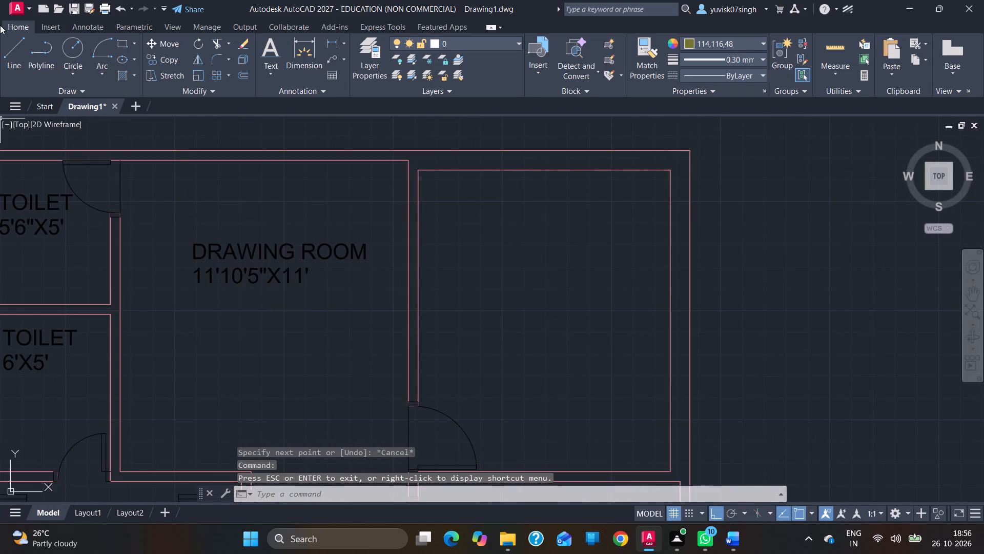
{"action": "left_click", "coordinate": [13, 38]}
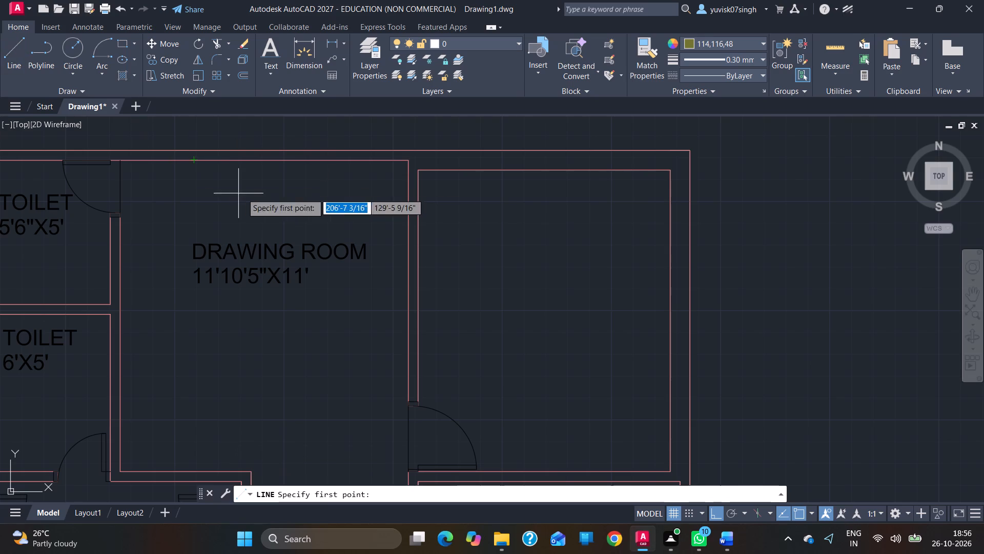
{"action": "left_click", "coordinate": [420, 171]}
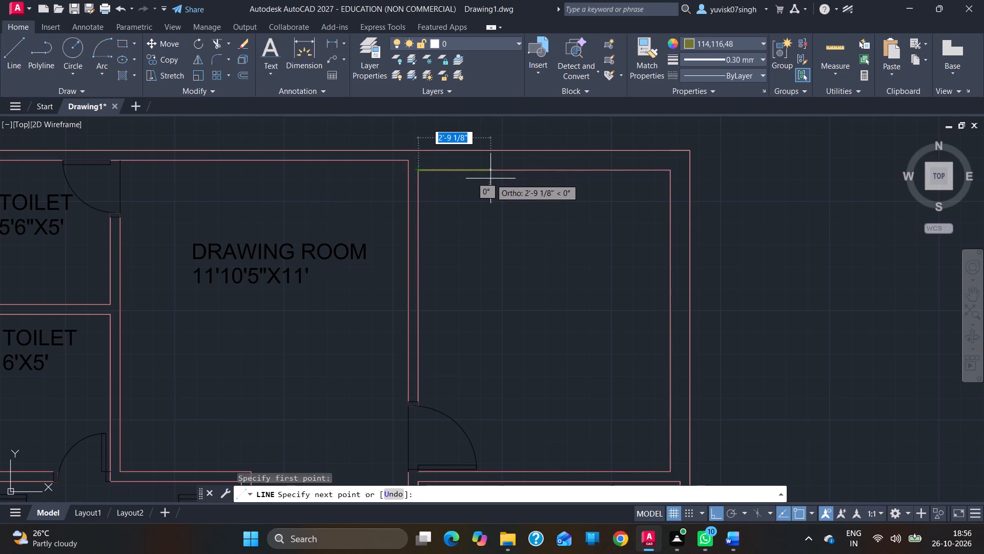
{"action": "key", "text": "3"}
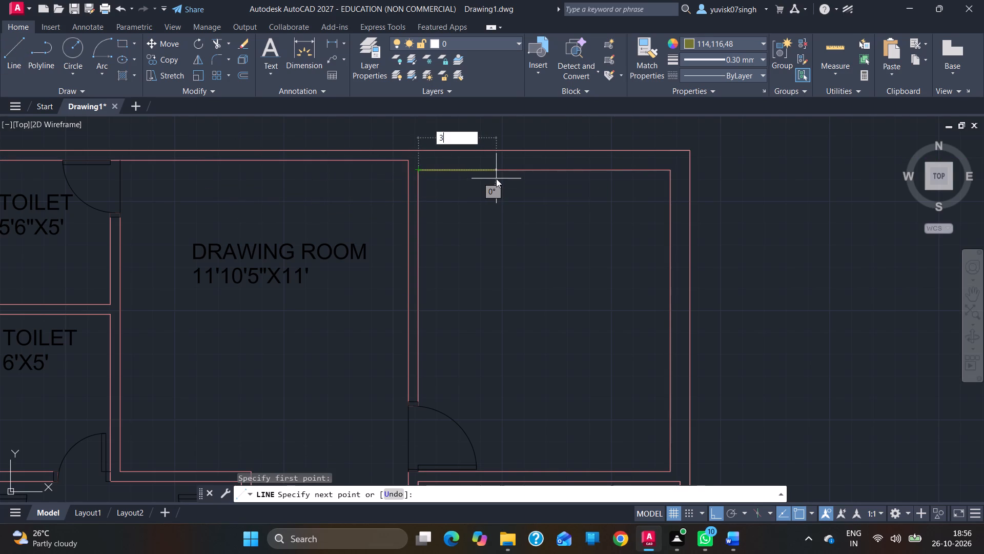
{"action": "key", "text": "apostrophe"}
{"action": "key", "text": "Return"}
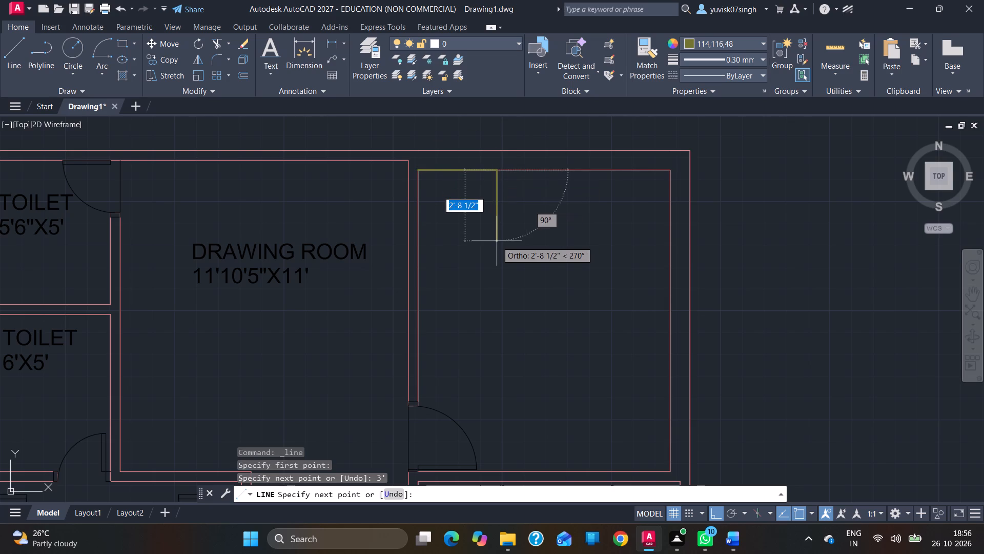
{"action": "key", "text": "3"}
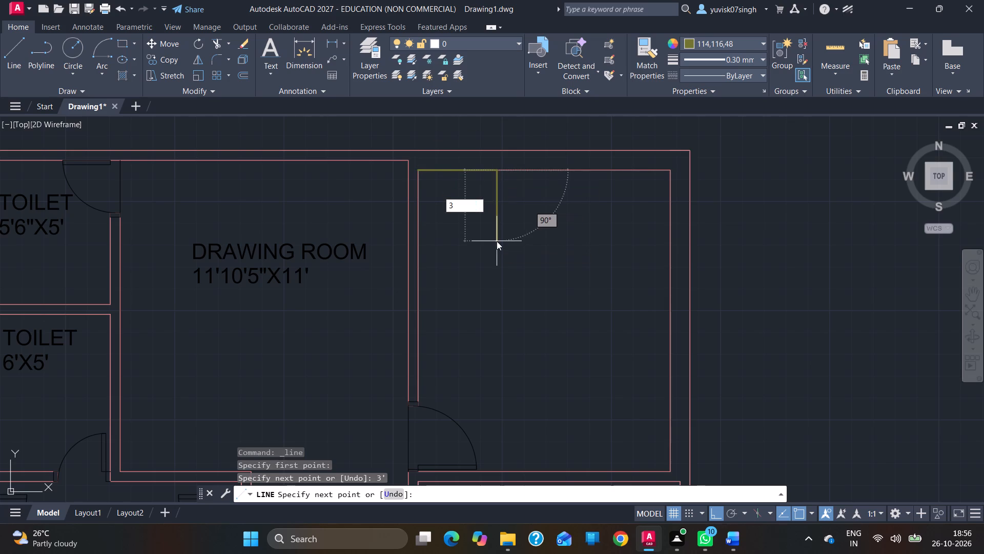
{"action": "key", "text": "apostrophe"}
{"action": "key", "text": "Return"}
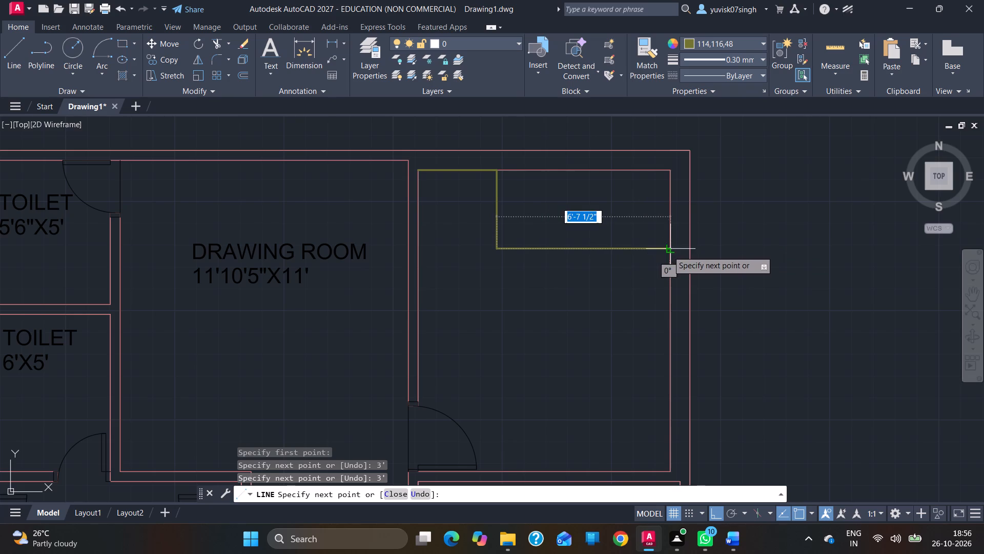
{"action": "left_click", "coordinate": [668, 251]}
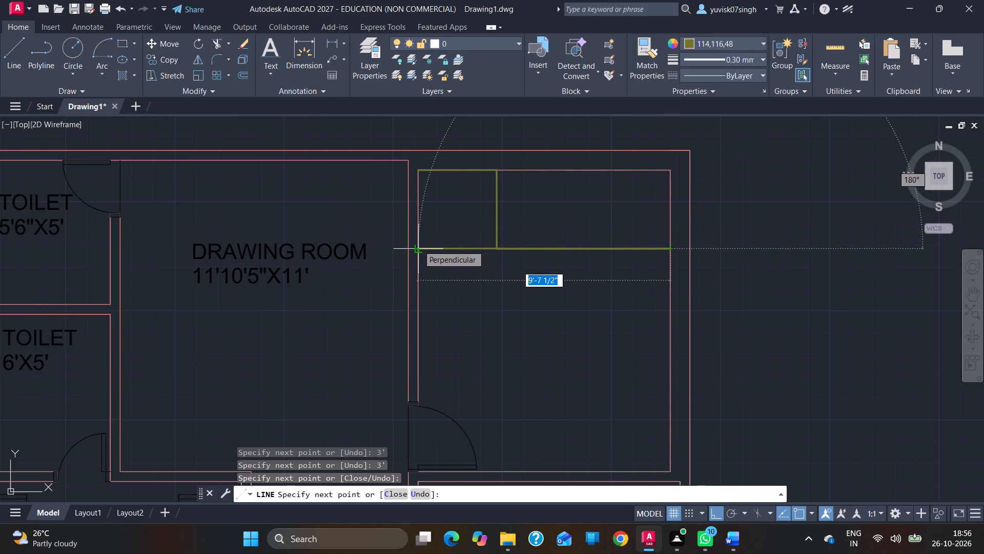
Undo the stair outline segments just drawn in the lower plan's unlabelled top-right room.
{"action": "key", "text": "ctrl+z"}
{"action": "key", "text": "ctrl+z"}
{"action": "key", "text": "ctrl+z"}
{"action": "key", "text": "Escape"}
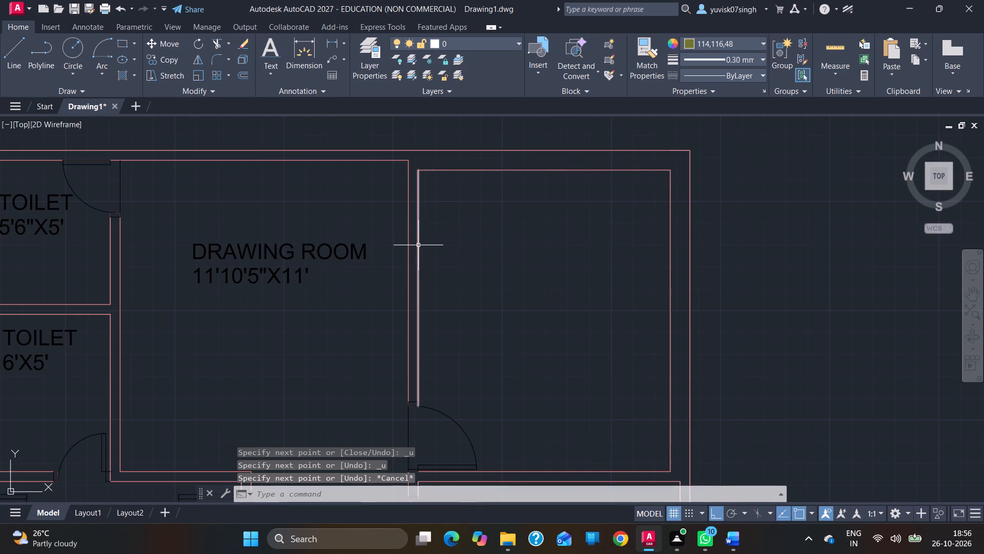
Set the current lineweight to ByLayer.
{"action": "left_click", "coordinate": [747, 57]}
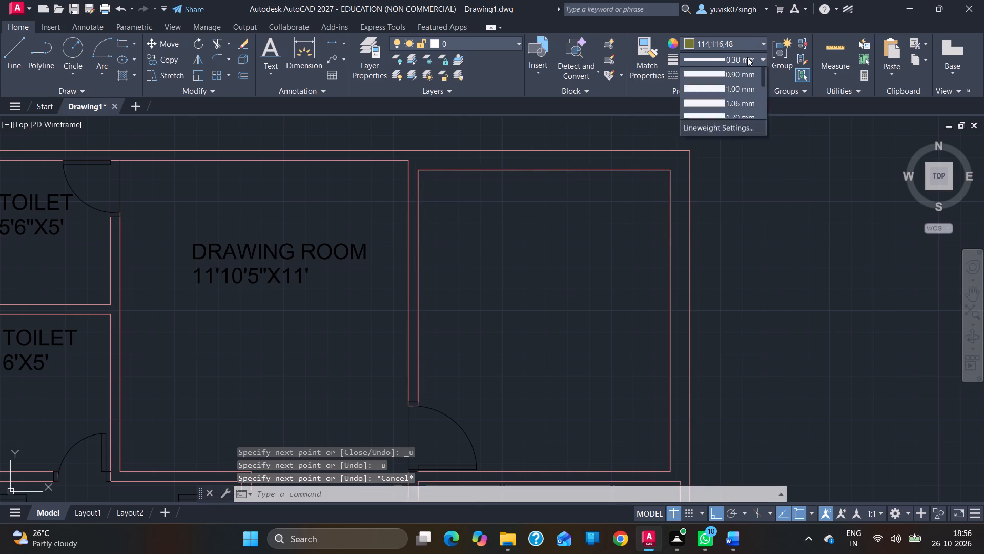
{"action": "scroll", "coordinate": [737, 109], "scroll_direction": "up", "scroll_amount": 20}
{"action": "scroll", "coordinate": [737, 109], "scroll_direction": "up", "scroll_amount": 11}
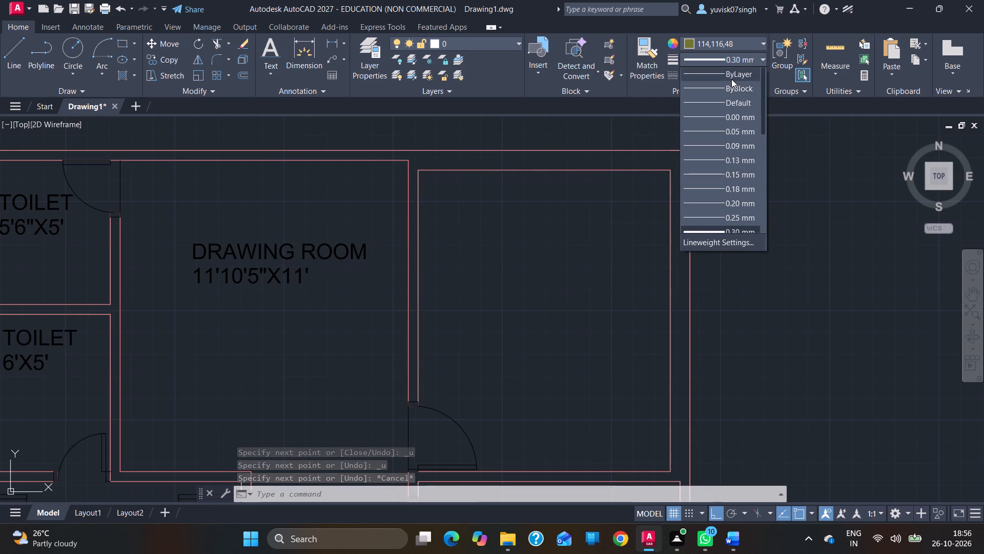
{"action": "left_click", "coordinate": [731, 78]}
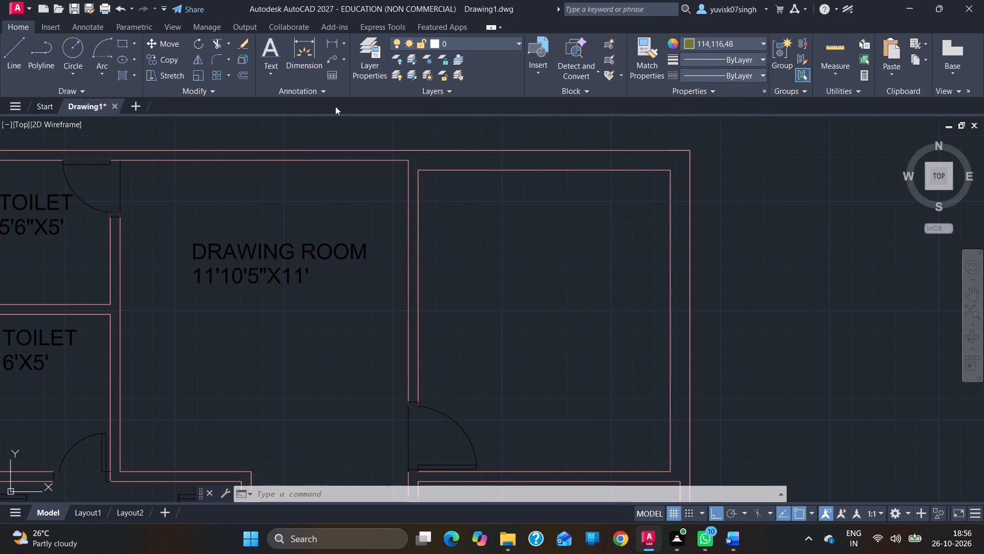
Outline the stairs in the room's top-left inner corner: 3' right, 3' down, across to the right wall, and back to the left wall.
{"action": "left_click", "coordinate": [6, 71]}
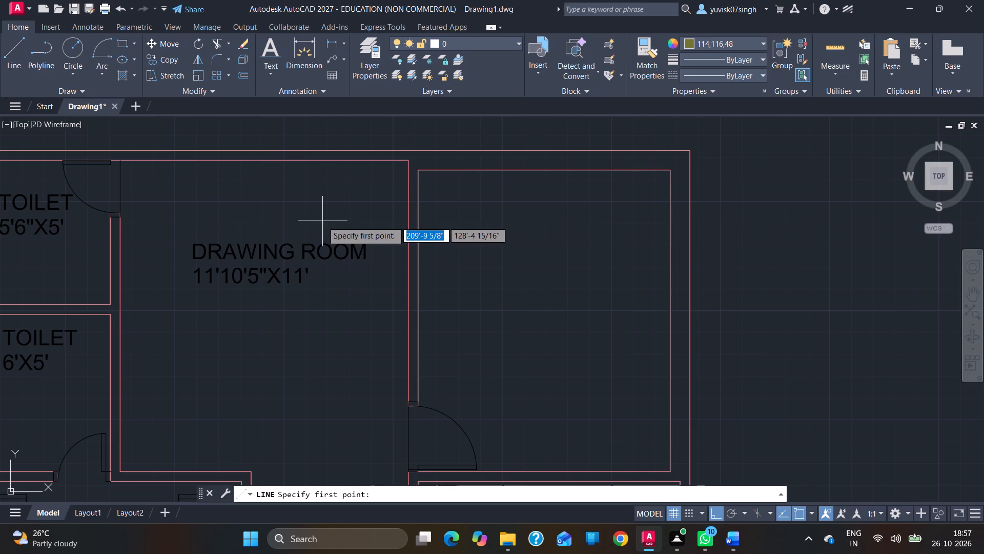
{"action": "left_click", "coordinate": [418, 171]}
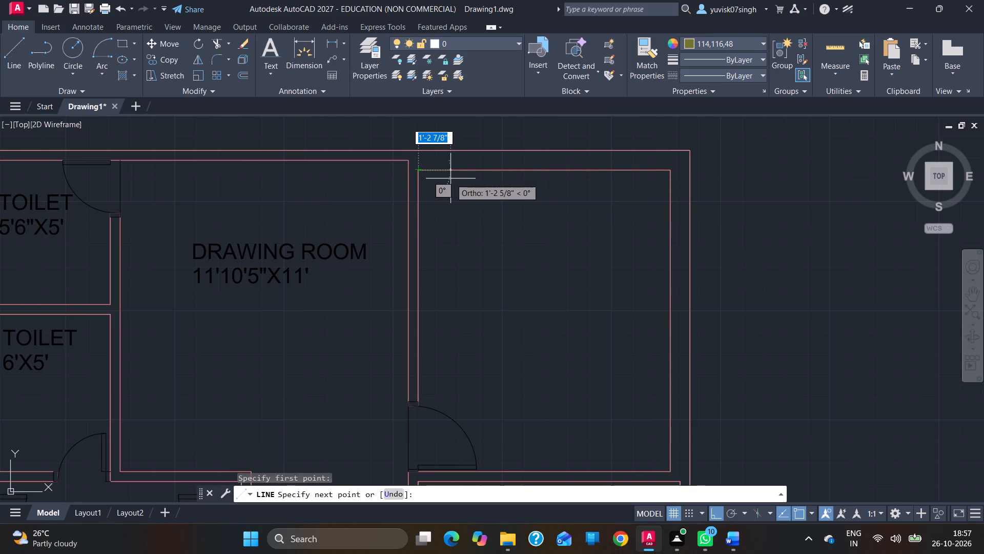
{"action": "key", "text": "3"}
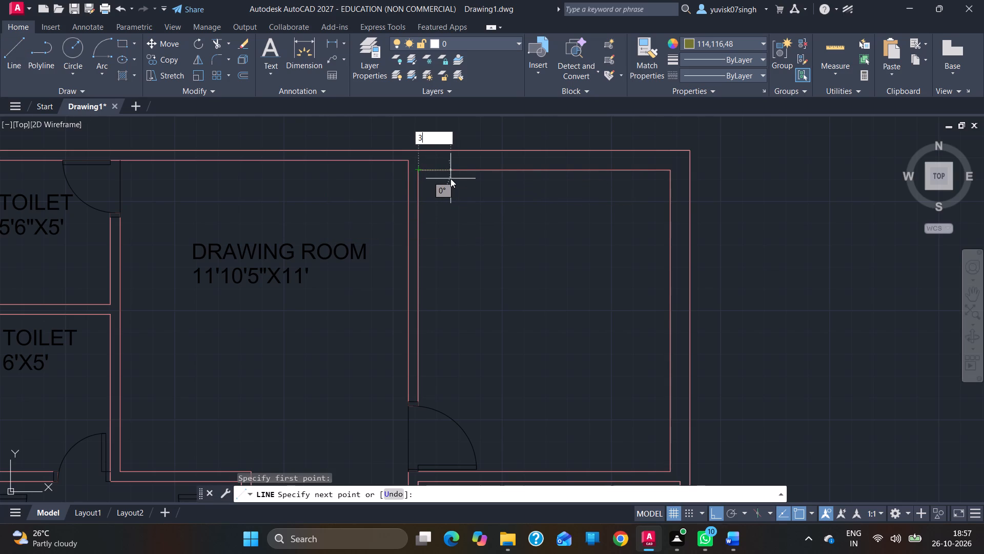
{"action": "key", "text": "apostrophe"}
{"action": "key", "text": "Return"}
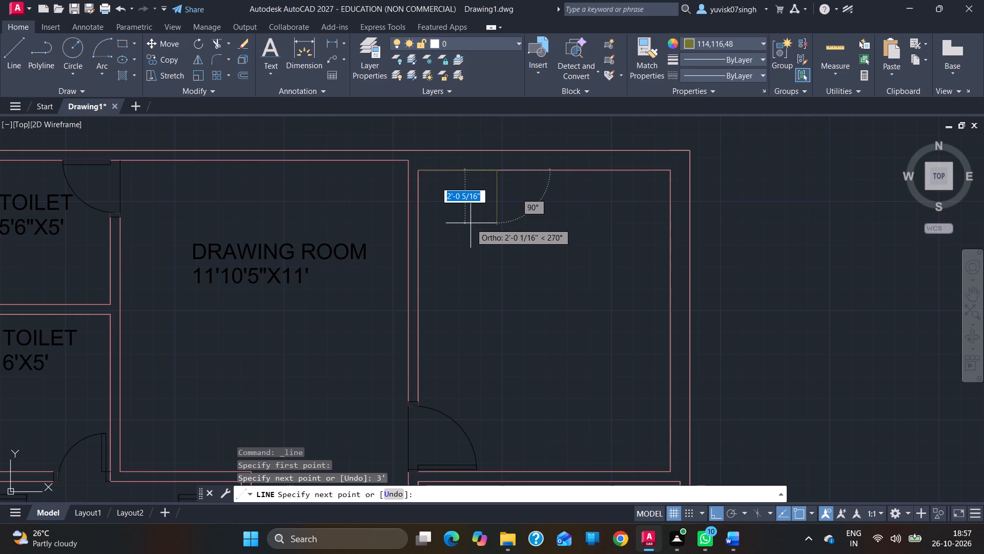
{"action": "key", "text": "3"}
{"action": "key", "text": "apostrophe"}
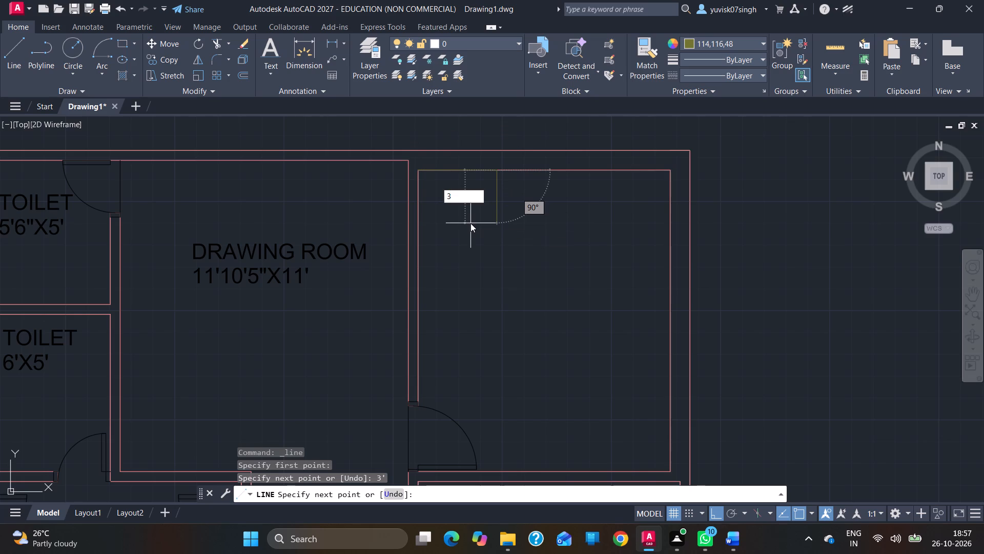
{"action": "key", "text": "Return"}
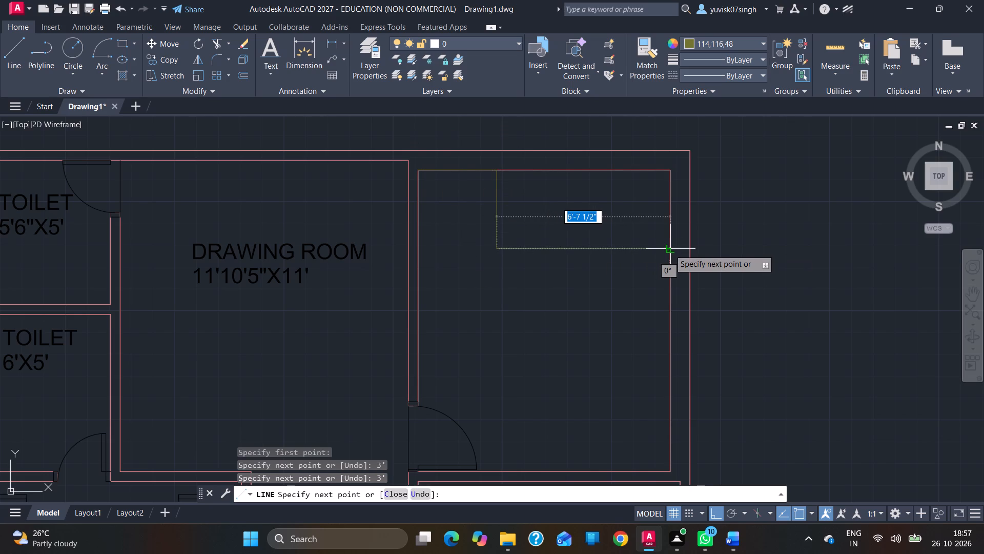
{"action": "left_click", "coordinate": [669, 249]}
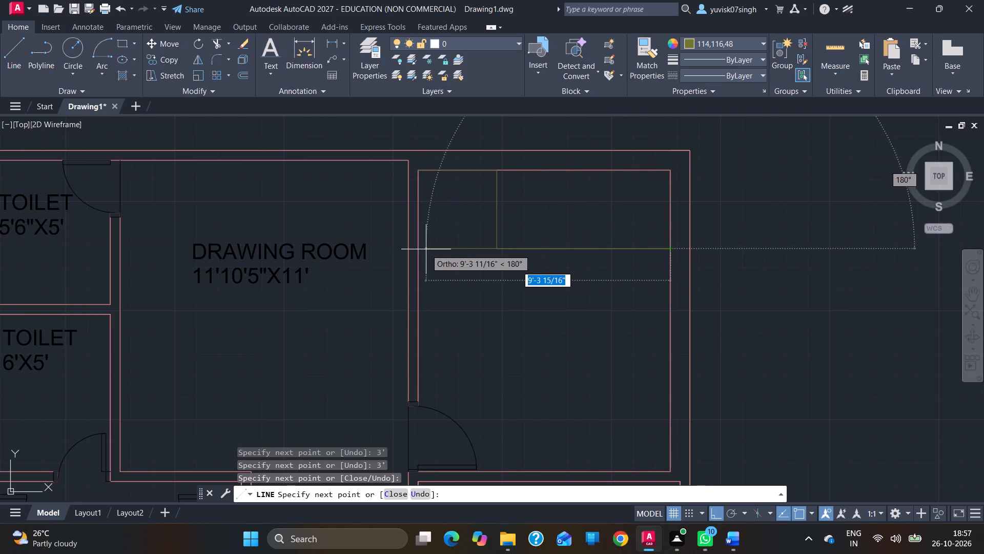
{"action": "left_click", "coordinate": [421, 249]}
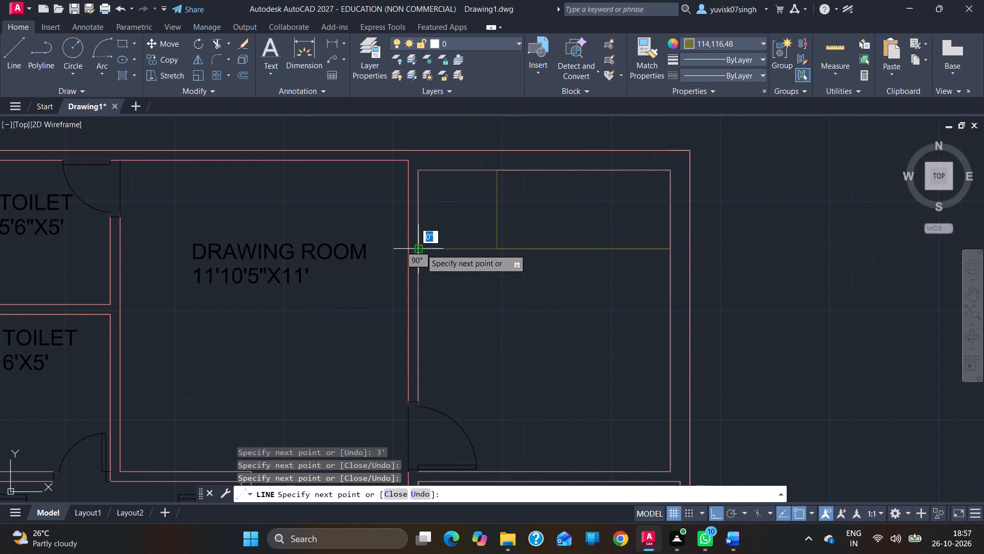
{"action": "key", "text": "Escape"}
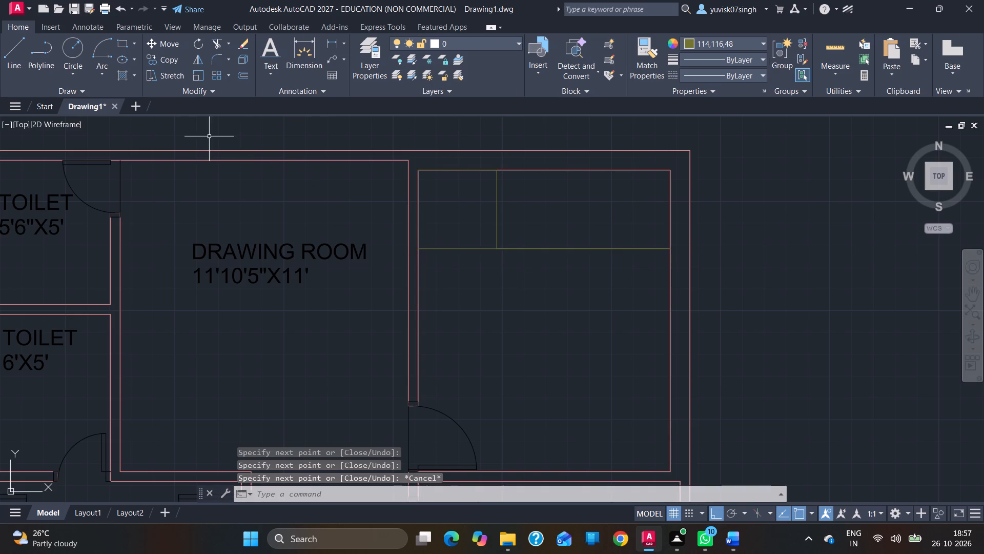
Draw the right landing's edge: from the stair band's lower right end, go 3' left and up to the top wall.
{"action": "left_click", "coordinate": [12, 62]}
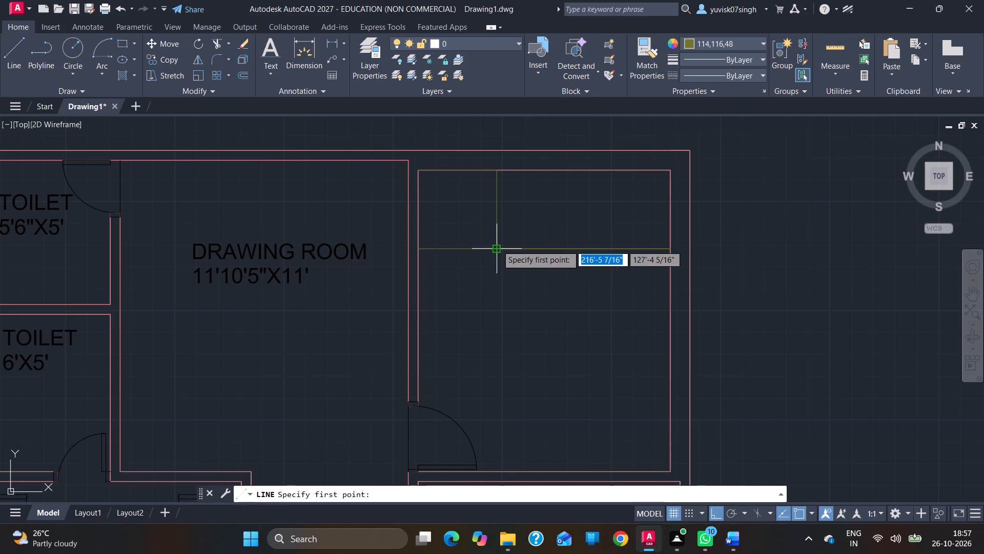
{"action": "left_click", "coordinate": [668, 249]}
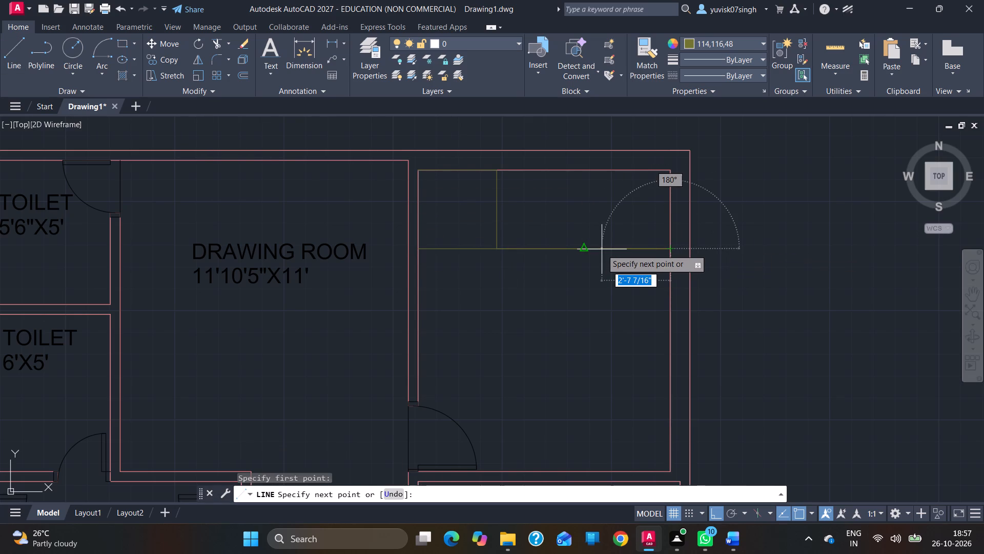
{"action": "type", "text": "3'"}
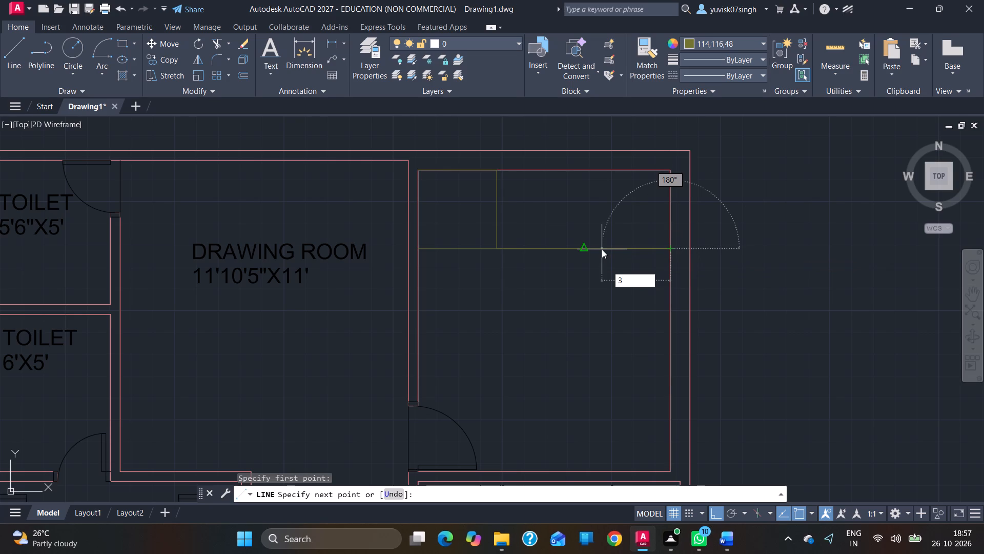
{"action": "key", "text": "Return"}
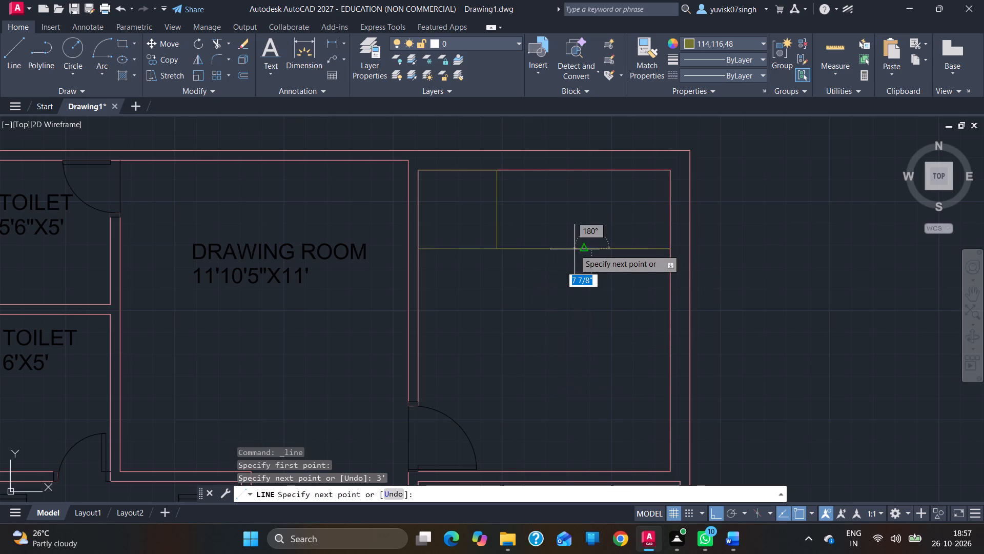
{"action": "left_click", "coordinate": [590, 172]}
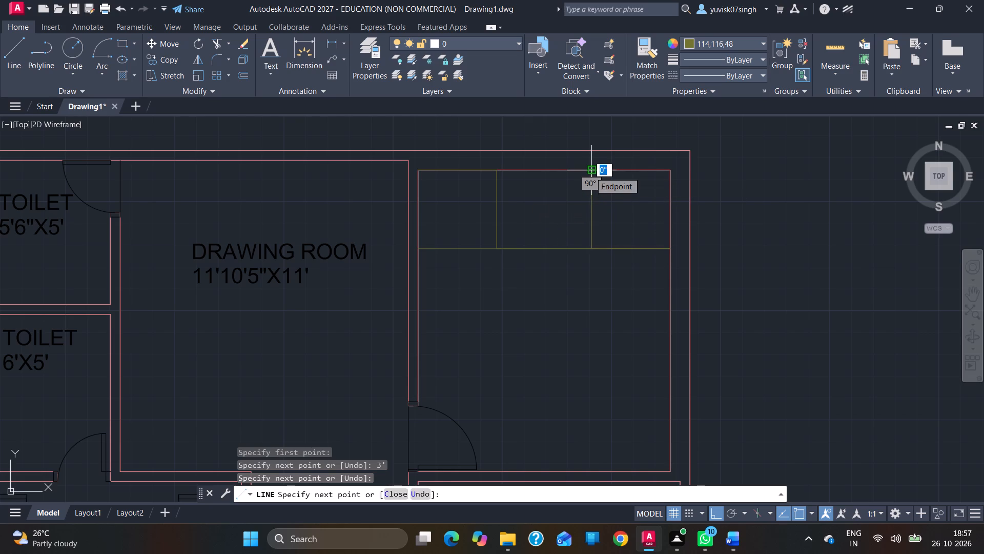
{"action": "key", "text": "Escape"}
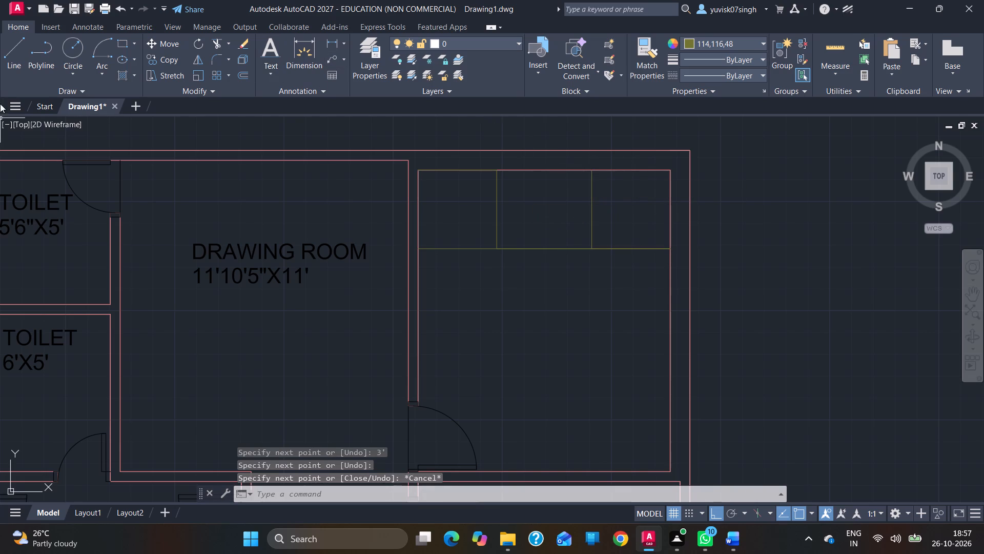
Draw a separate line along the stair band's bottom edge between the two landing edges.
{"action": "left_click", "coordinate": [6, 60]}
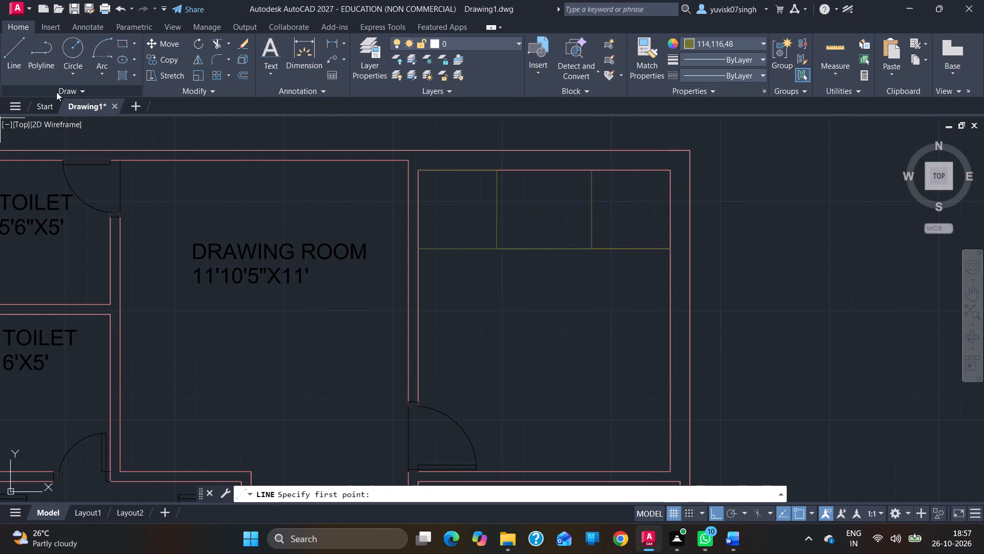
{"action": "left_click", "coordinate": [57, 92]}
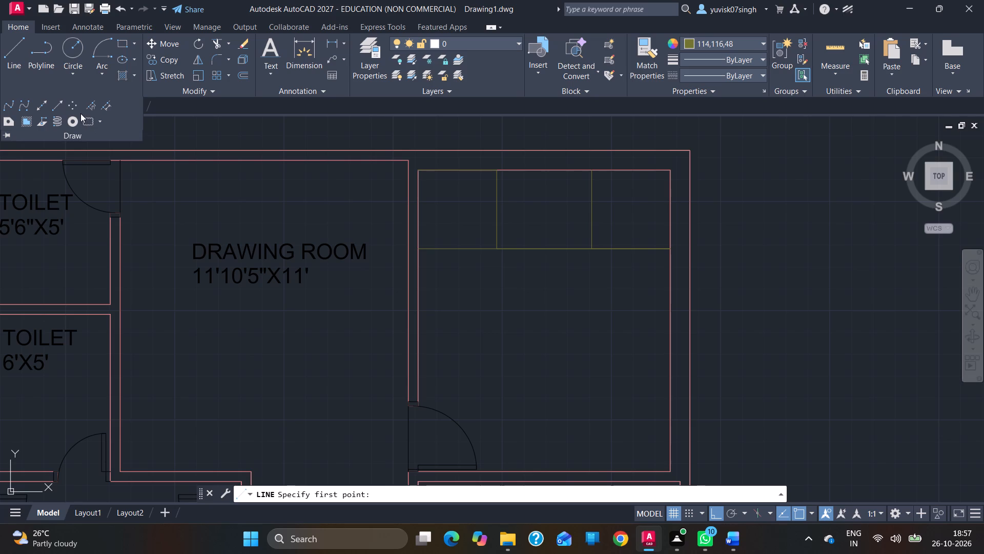
{"action": "left_click", "coordinate": [3, 59]}
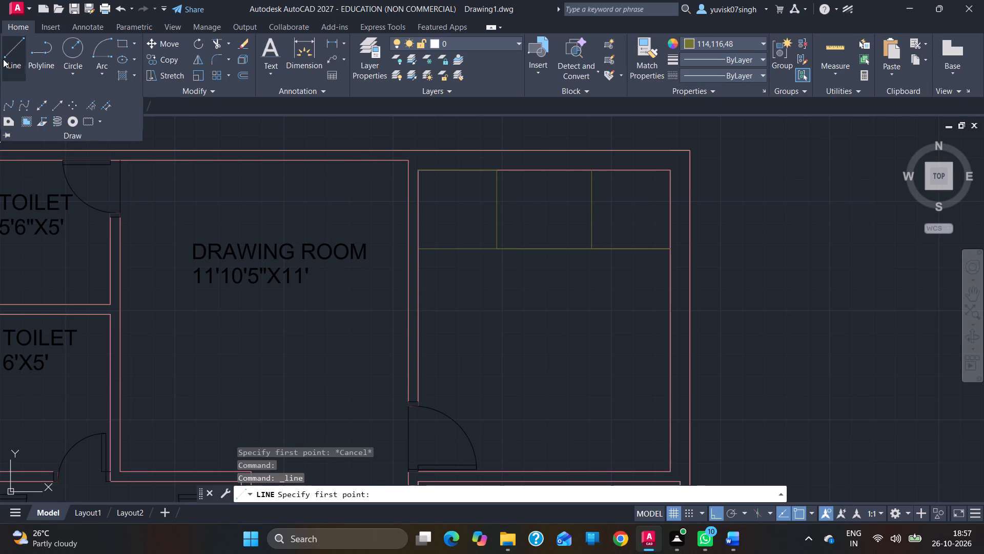
{"action": "left_click", "coordinate": [497, 250]}
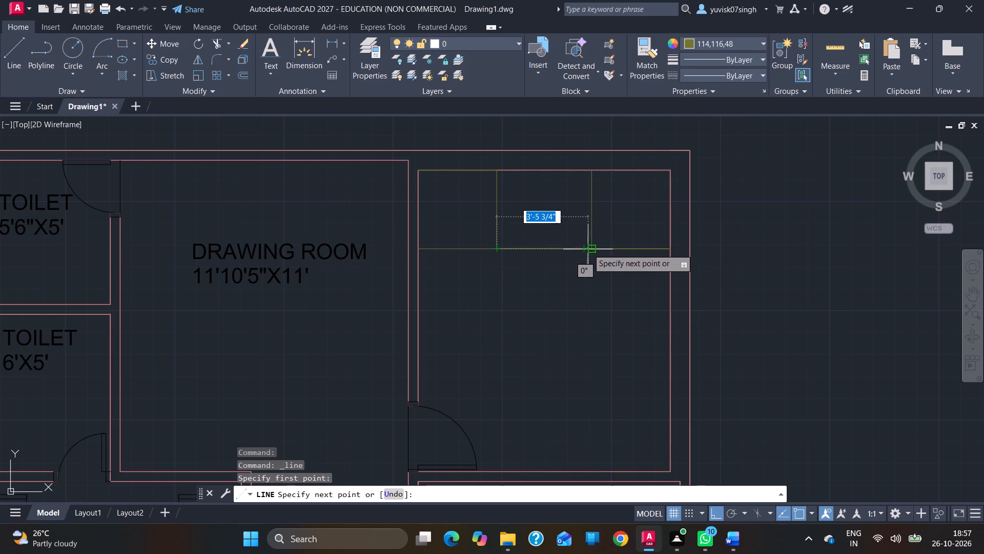
{"action": "left_click", "coordinate": [593, 248]}
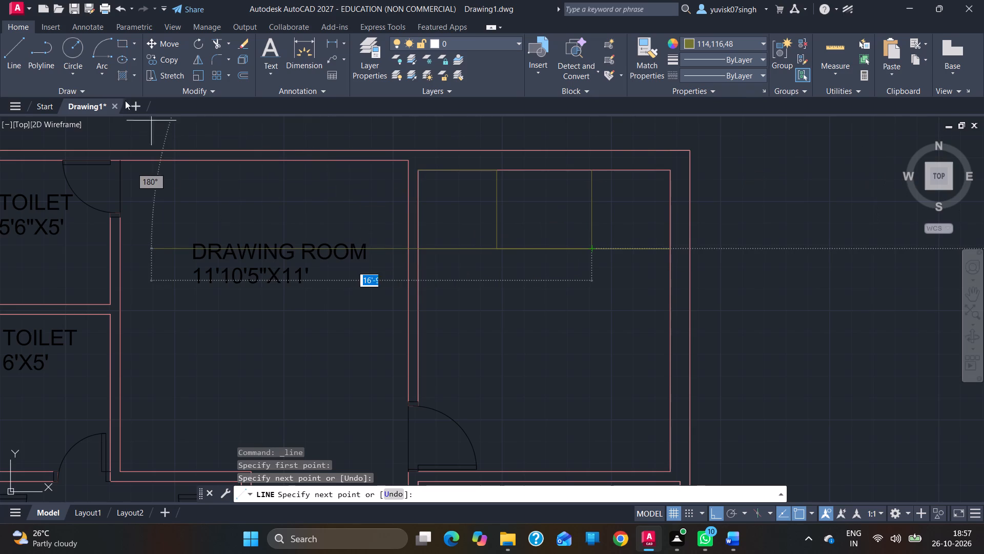
Divide the line between the two landing edges into 4 segments.
{"action": "left_click", "coordinate": [101, 88]}
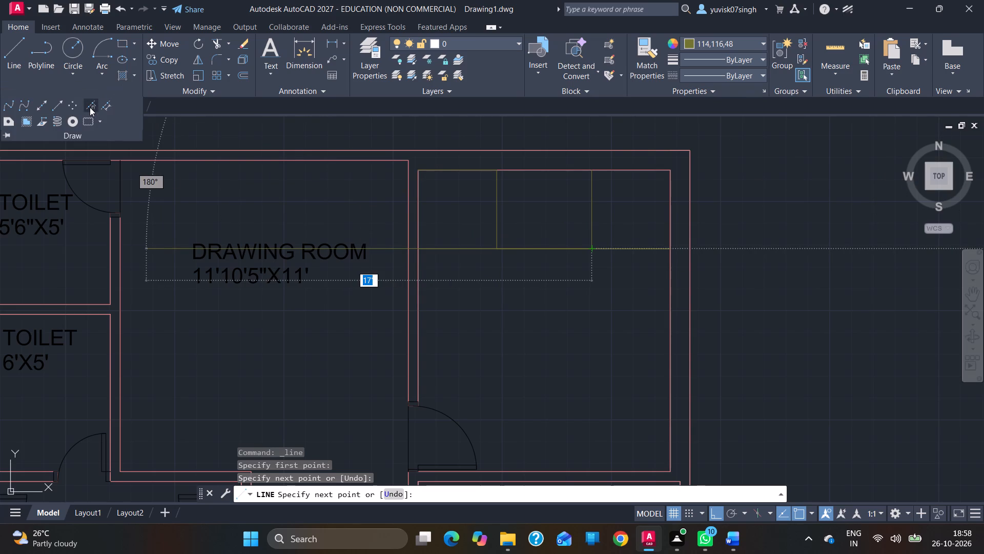
{"action": "left_click", "coordinate": [90, 107]}
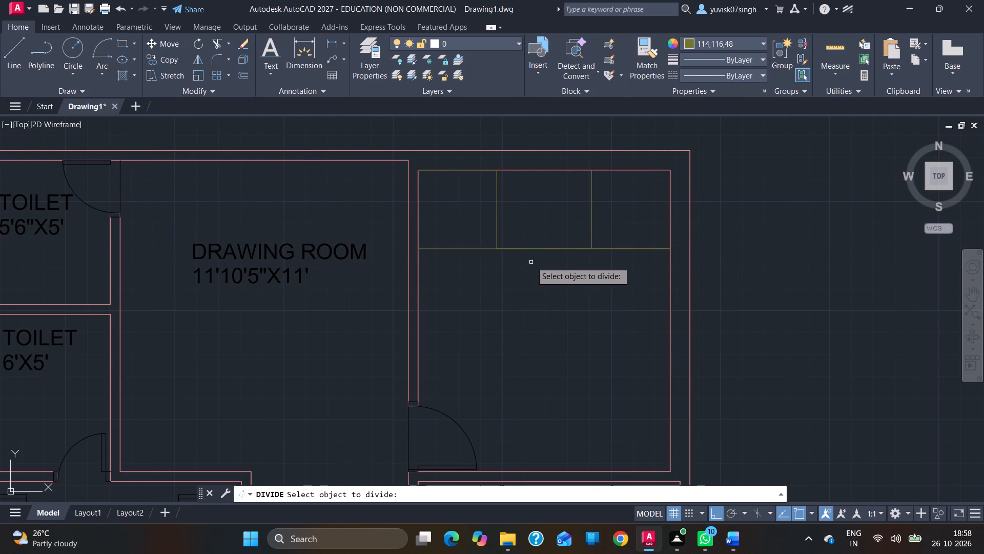
{"action": "left_click", "coordinate": [531, 247]}
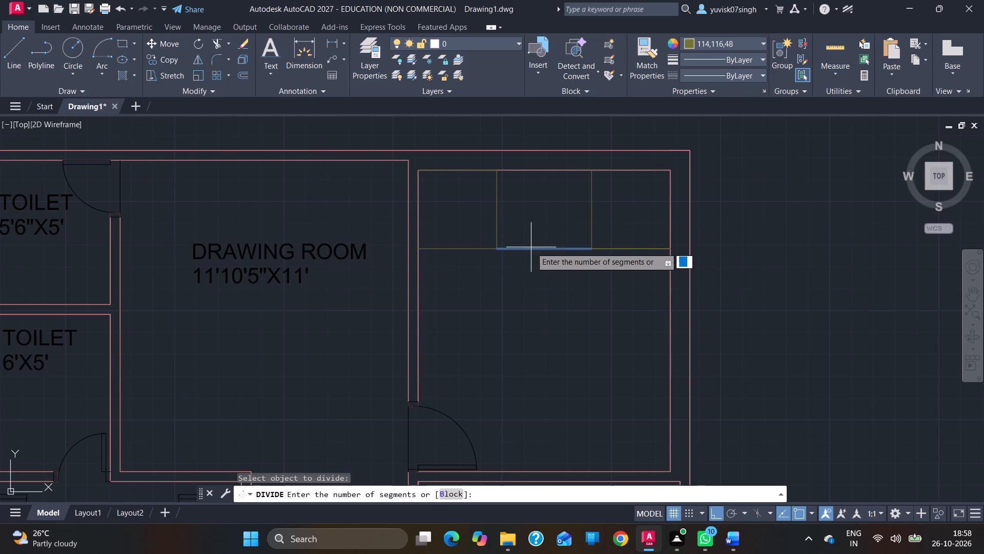
{"action": "key", "text": "4"}
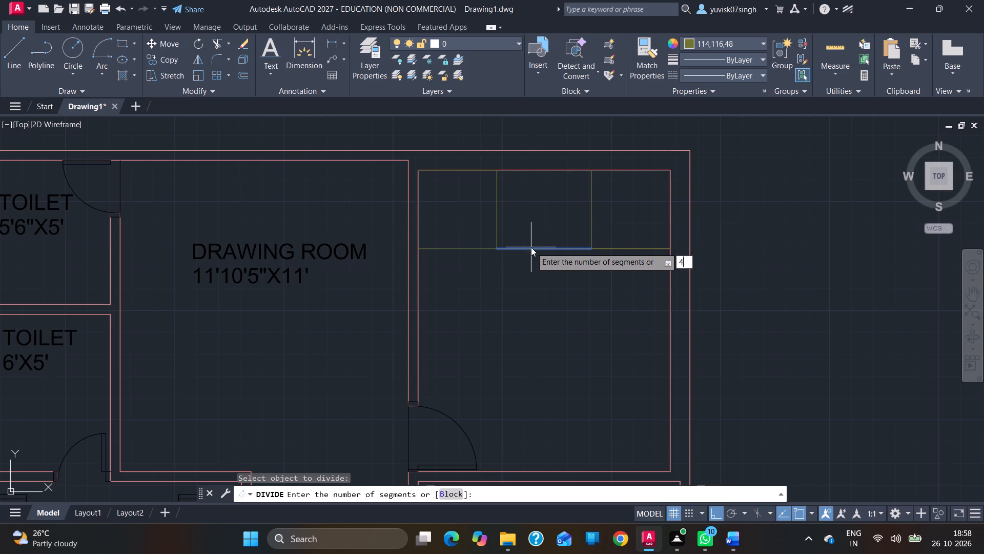
{"action": "key", "text": "Return"}
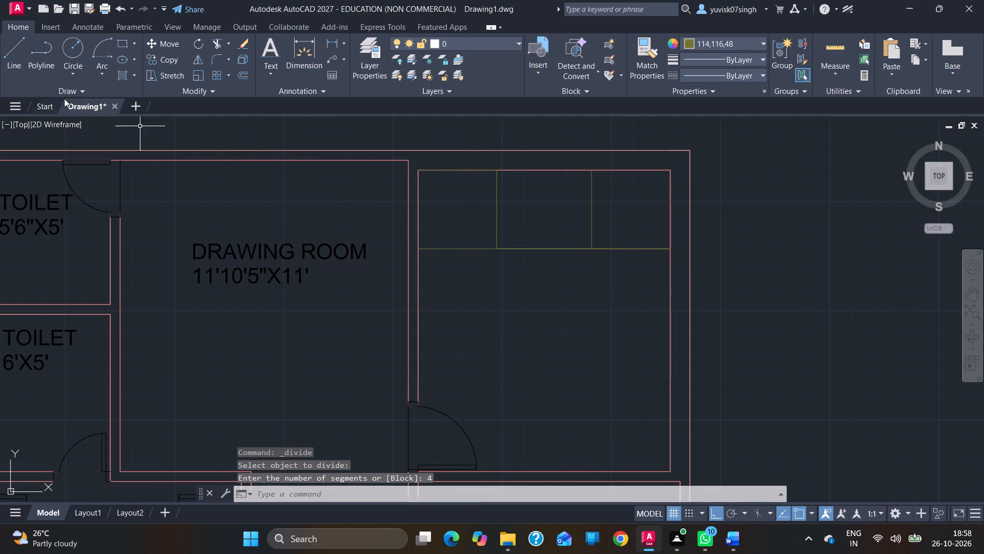
Draw three vertical tread lines from the division points on the stair band's bottom edge up to the top wall.
{"action": "left_click", "coordinate": [15, 61]}
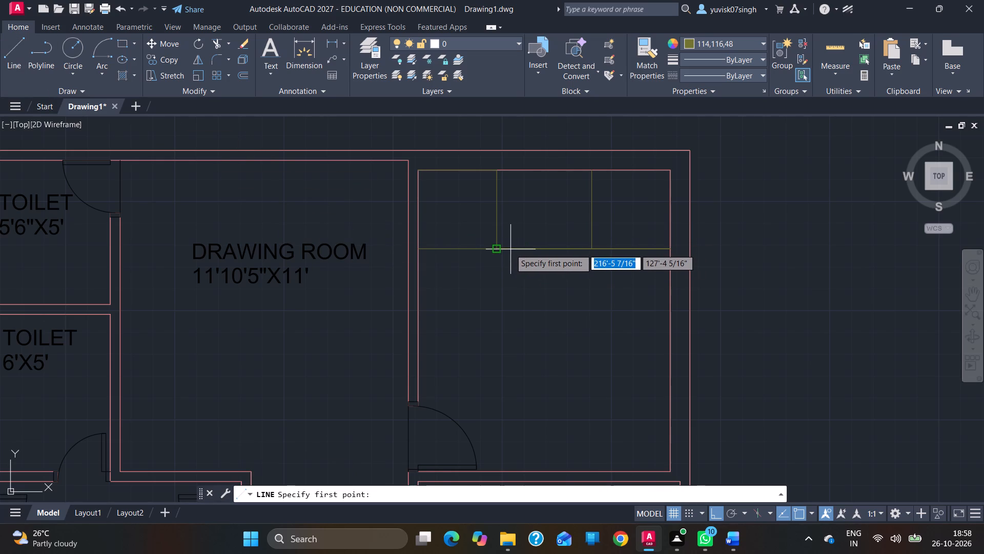
{"action": "left_click", "coordinate": [519, 248]}
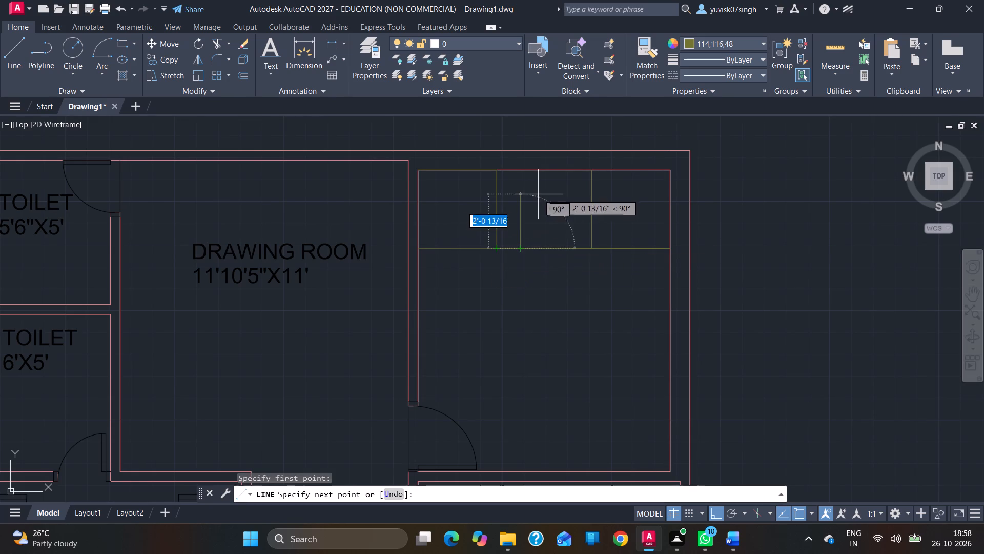
{"action": "left_click", "coordinate": [519, 172]}
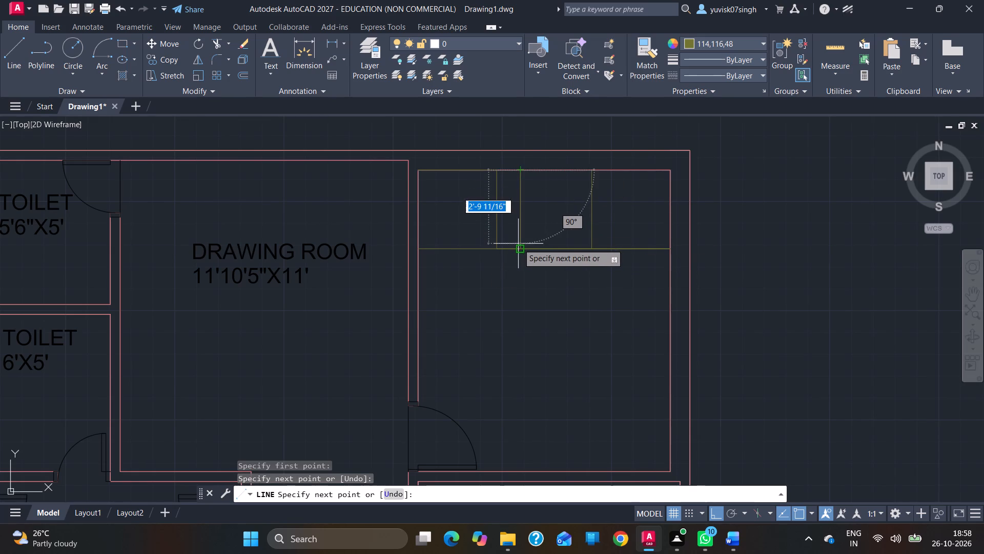
{"action": "left_click", "coordinate": [518, 247]}
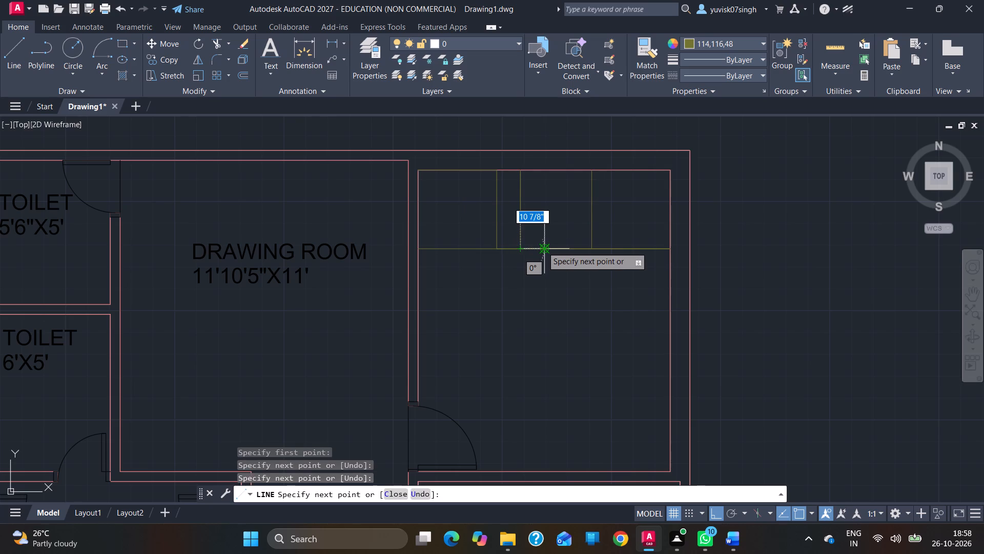
{"action": "left_click", "coordinate": [542, 247]}
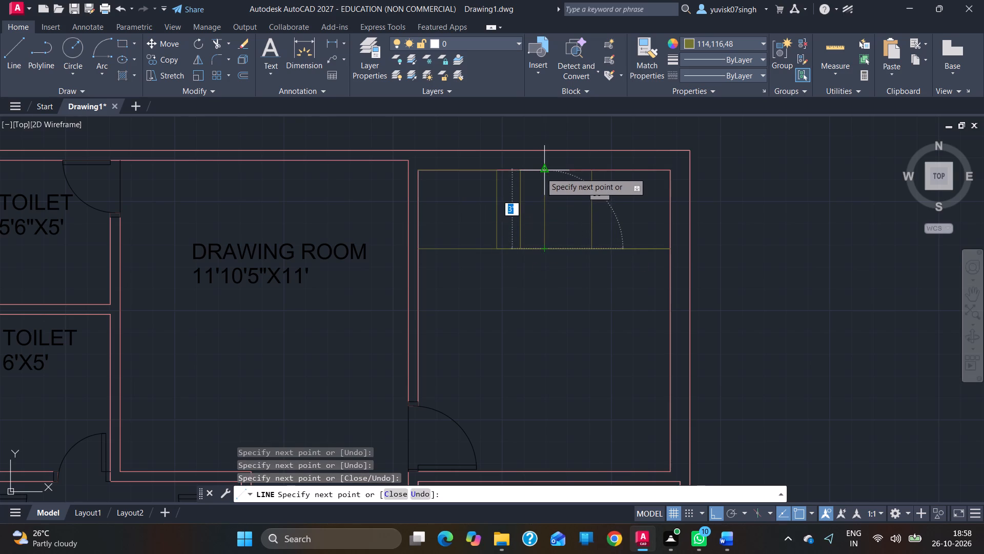
{"action": "left_click", "coordinate": [541, 172]}
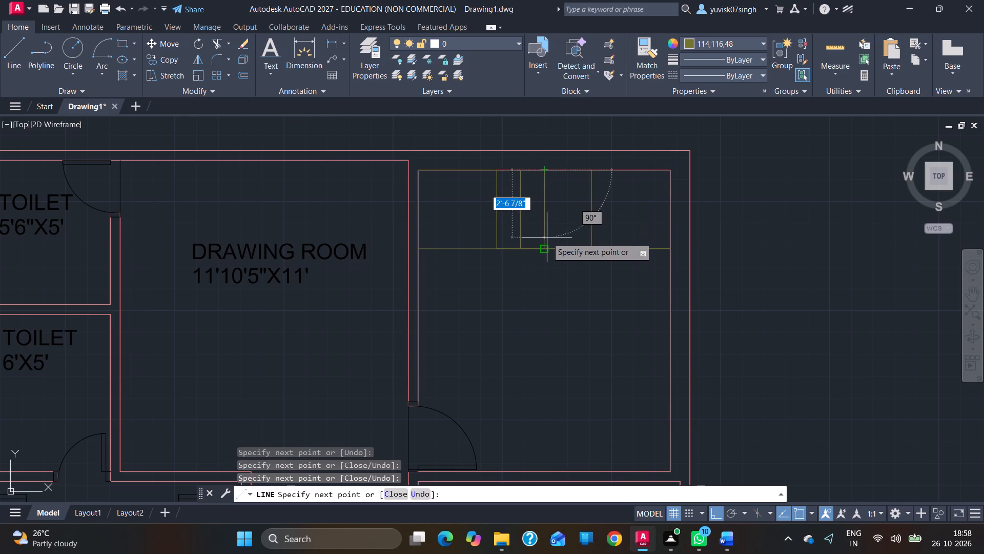
{"action": "left_click_drag", "start_coordinate": [543, 247], "coordinate": [520, 249]}
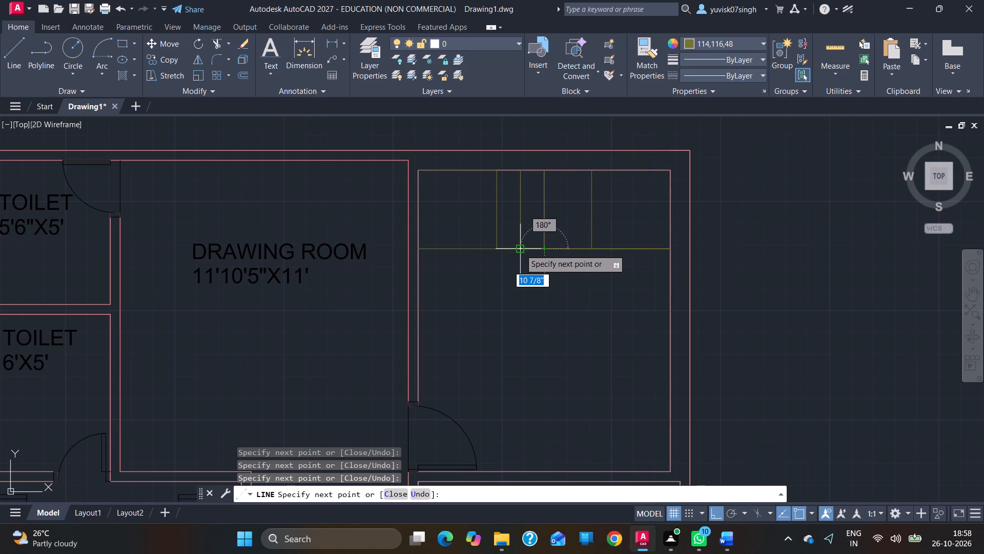
{"action": "left_click_drag", "start_coordinate": [520, 249], "coordinate": [565, 248]}
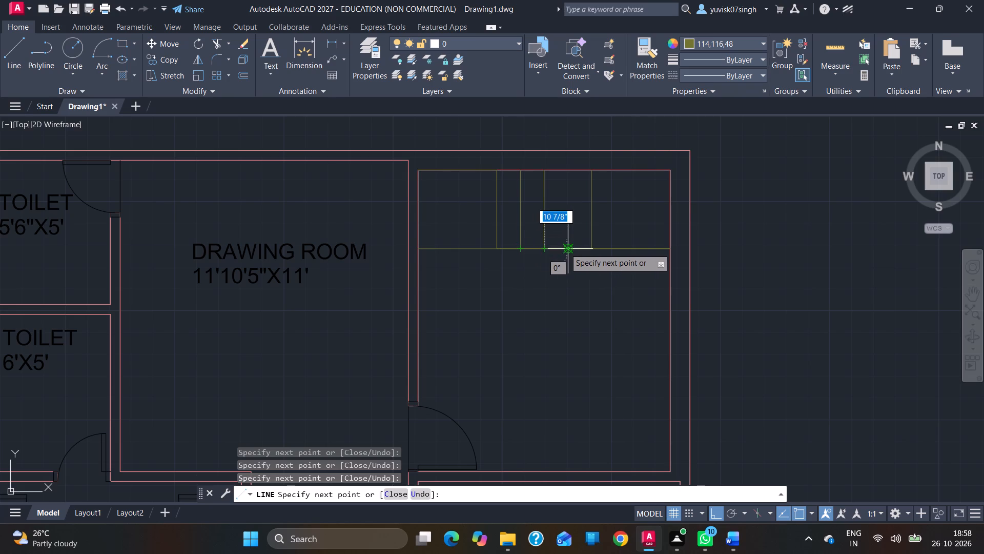
{"action": "left_click_drag", "start_coordinate": [565, 248], "coordinate": [566, 248]}
{"action": "left_click", "coordinate": [566, 248]}
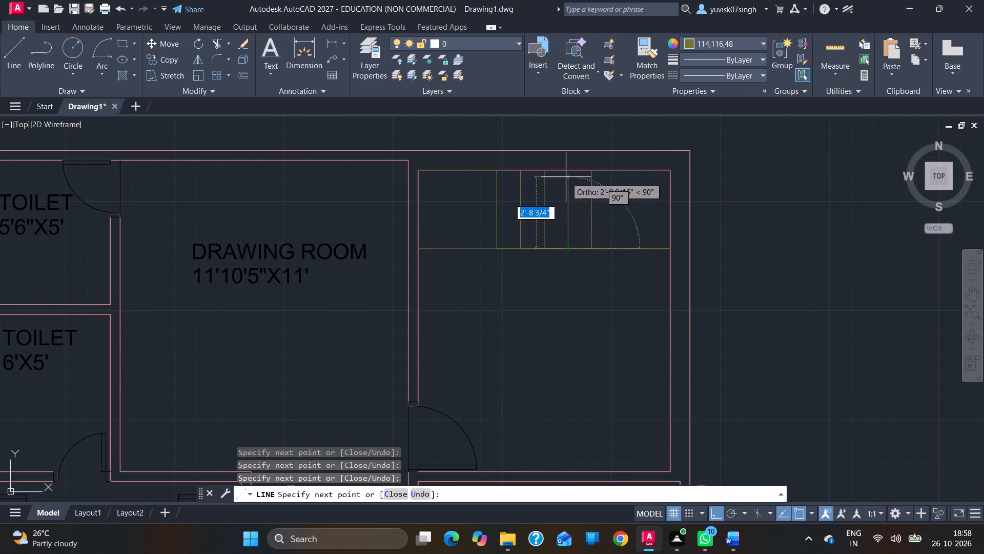
{"action": "left_click", "coordinate": [566, 172]}
{"action": "key", "text": "Escape"}
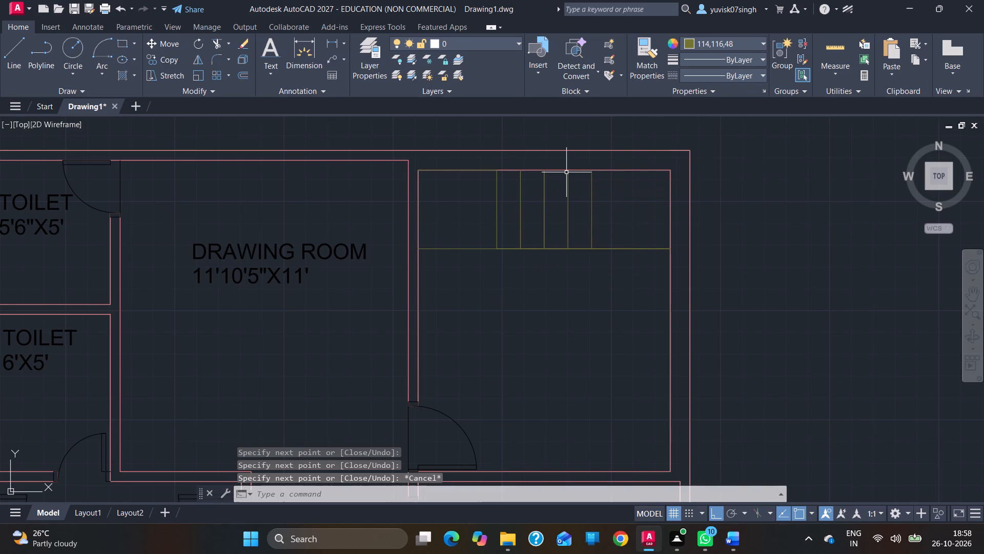
Measure the left side of the stairwell in the upper plan's staircase with a temporary line.
{"action": "scroll", "coordinate": [640, 277], "scroll_direction": "down", "scroll_amount": 5, "text": "ctrl"}
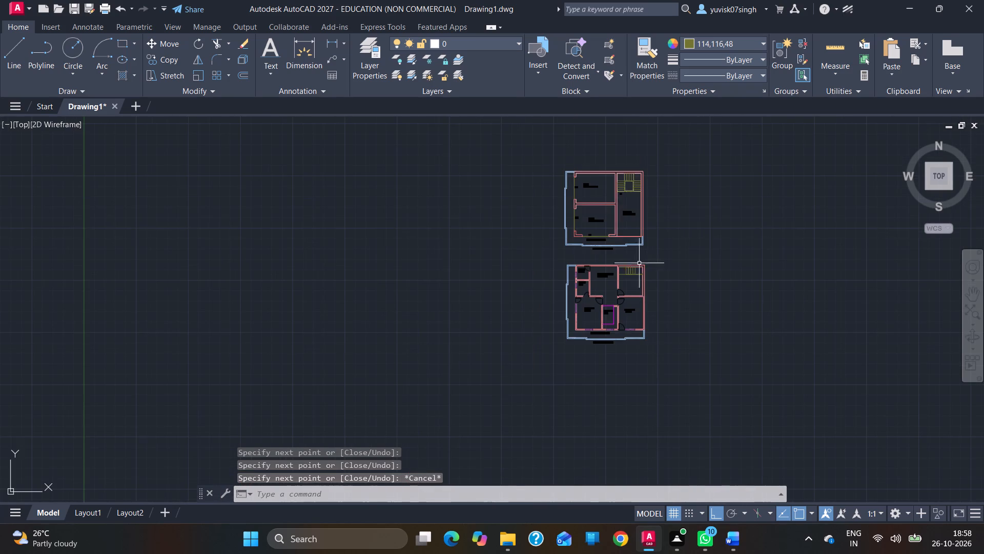
{"action": "scroll", "coordinate": [626, 187], "scroll_direction": "up", "scroll_amount": 4, "text": "ctrl"}
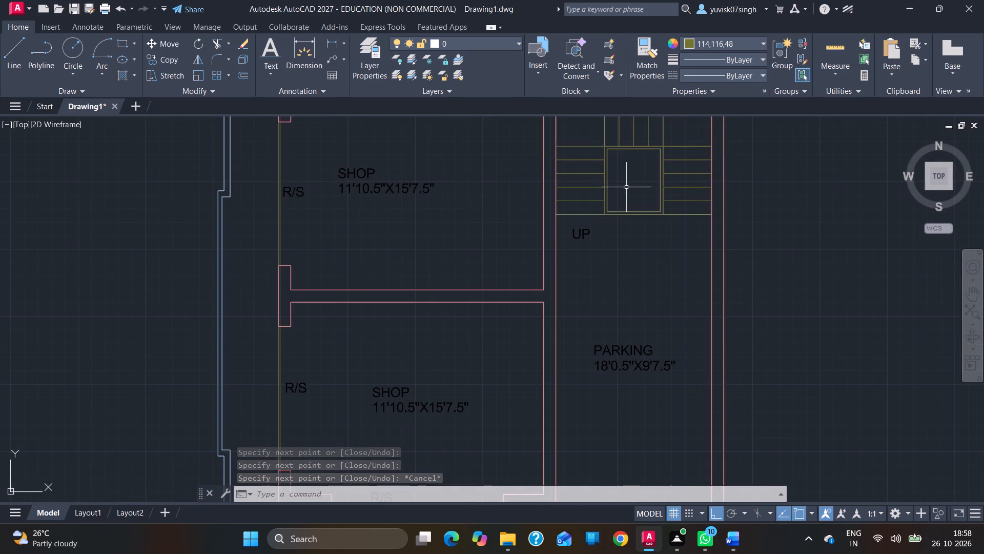
{"action": "left_click", "coordinate": [15, 65]}
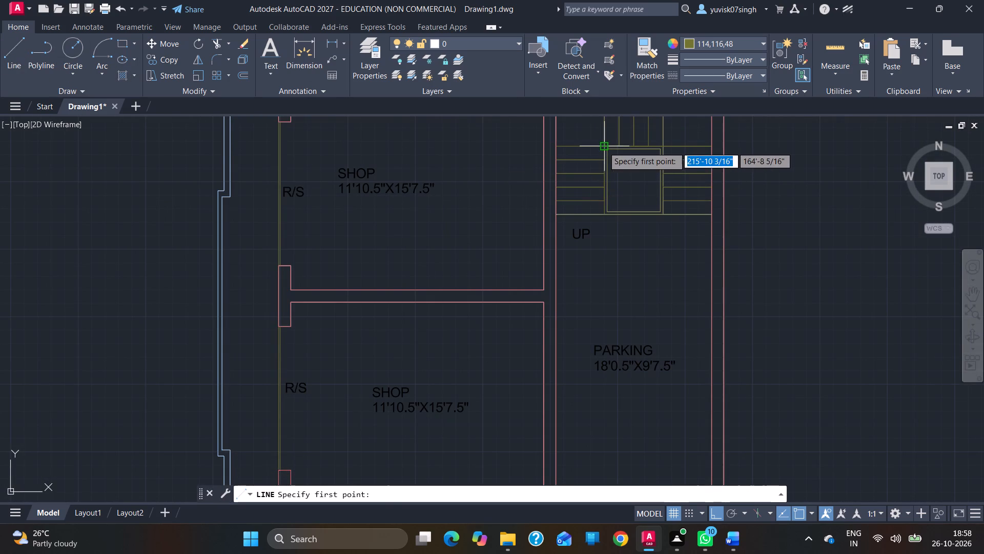
{"action": "left_click_drag", "start_coordinate": [603, 147], "coordinate": [603, 211]}
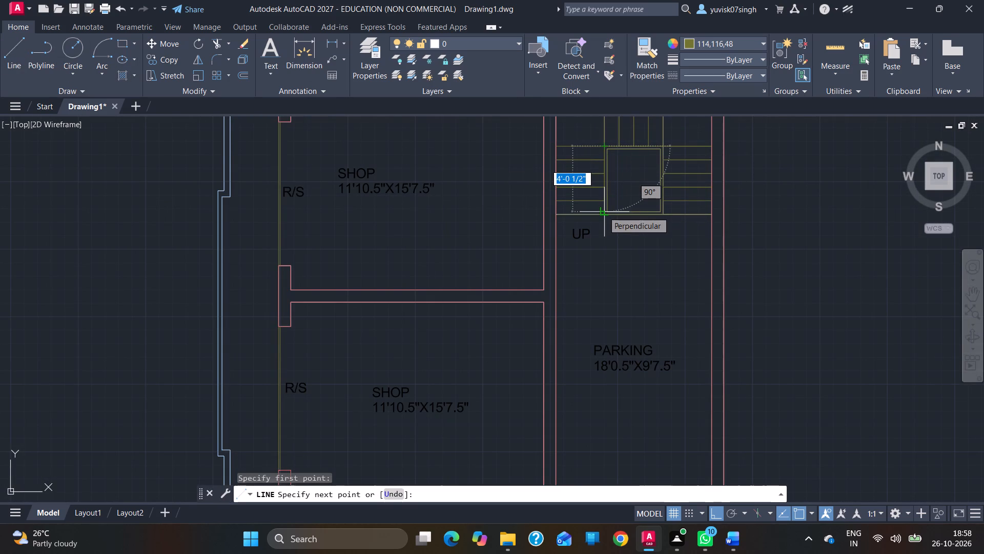
{"action": "left_click_drag", "start_coordinate": [603, 211], "coordinate": [603, 221]}
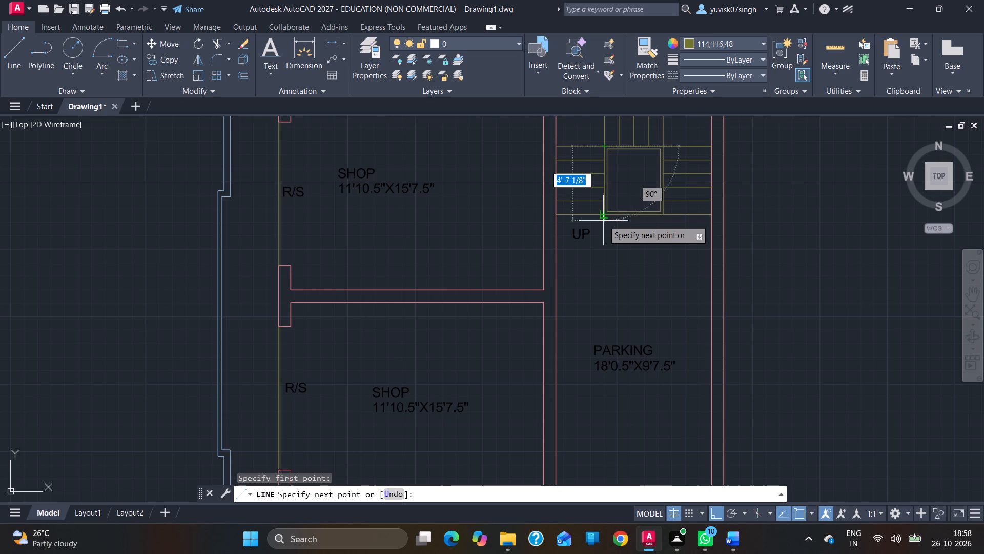
{"action": "left_click_drag", "start_coordinate": [603, 221], "coordinate": [605, 213]}
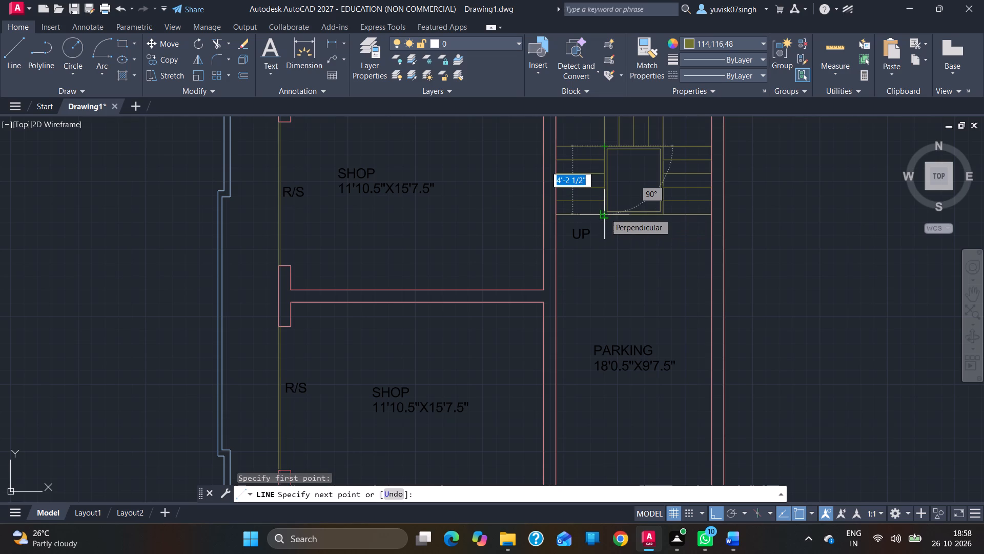
{"action": "key", "text": "Escape"}
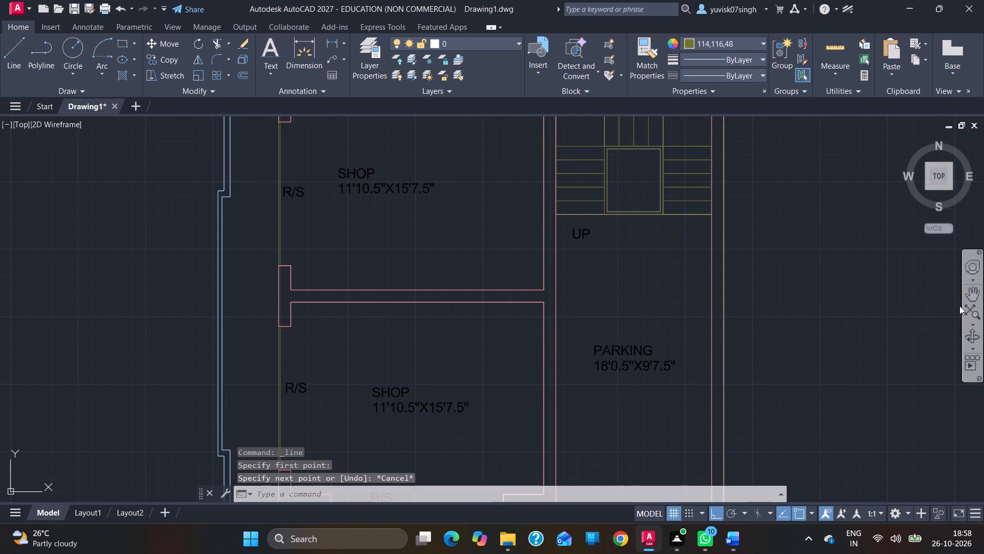
In the lower plan, draw a line 4'2.5" down from the left landing edge's lower end, then across to the right wall and back to the left wall.
{"action": "left_click", "coordinate": [965, 299]}
{"action": "left_click", "coordinate": [635, 400]}
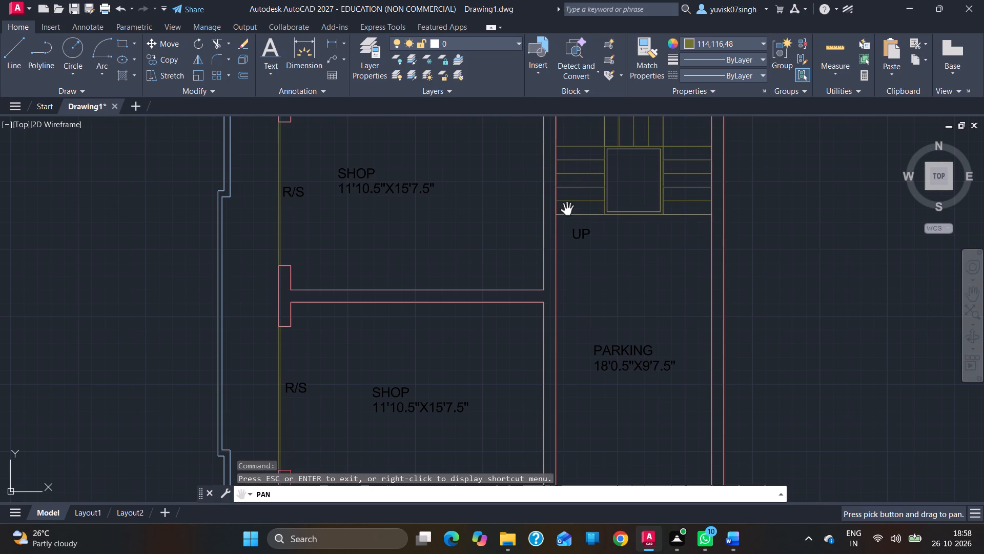
{"action": "scroll", "coordinate": [588, 297], "scroll_direction": "down", "scroll_amount": 2, "text": "ctrl"}
{"action": "left_click_drag", "start_coordinate": [587, 464], "coordinate": [502, 312]}
{"action": "scroll", "coordinate": [502, 312], "scroll_direction": "up", "scroll_amount": 3, "text": "ctrl"}
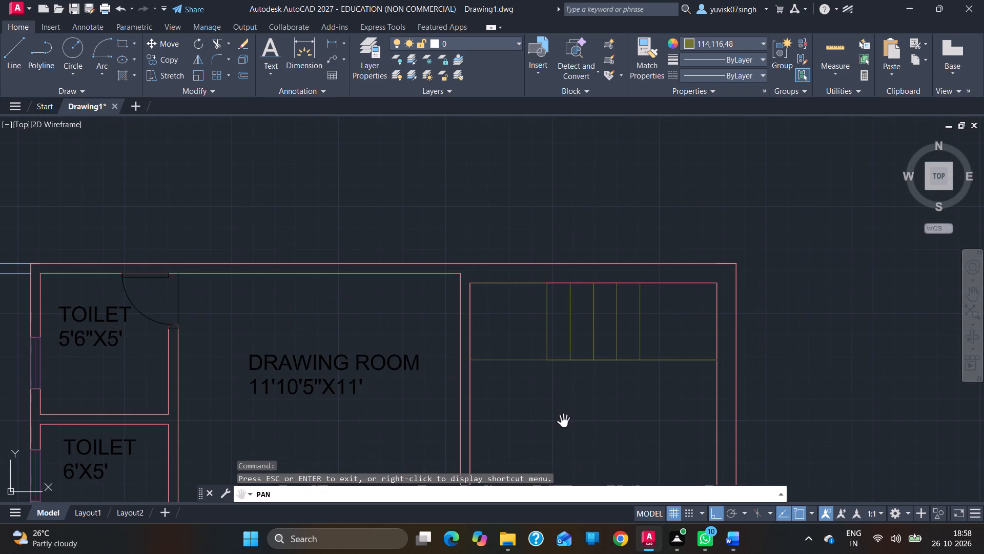
{"action": "left_click_drag", "start_coordinate": [565, 422], "coordinate": [383, 256]}
{"action": "left_click", "coordinate": [4, 49]}
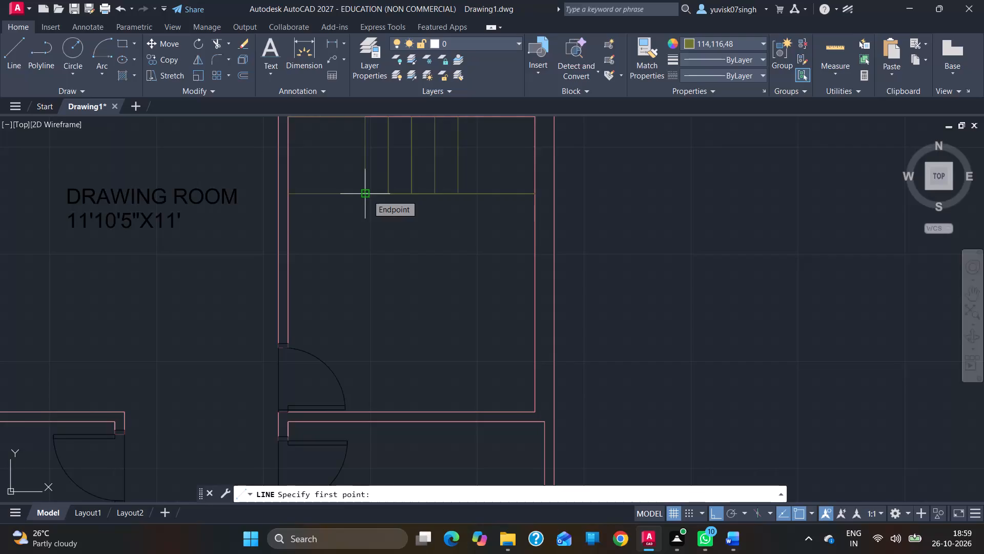
{"action": "left_click_drag", "start_coordinate": [367, 195], "coordinate": [365, 301]}
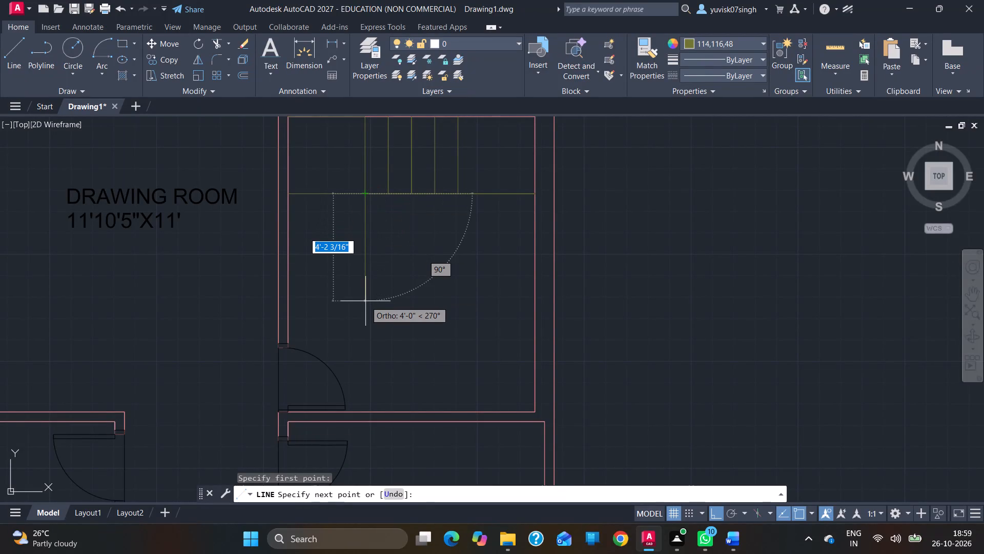
{"action": "key", "text": "4"}
{"action": "key", "text": "apostrophe"}
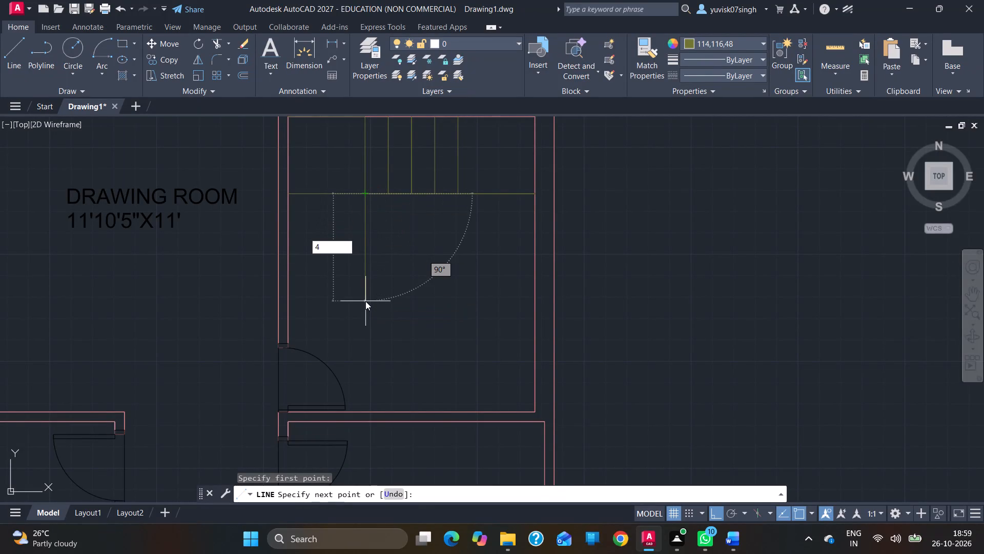
{"action": "key", "text": "2"}
{"action": "key", "text": "period"}
{"action": "key", "text": "5"}
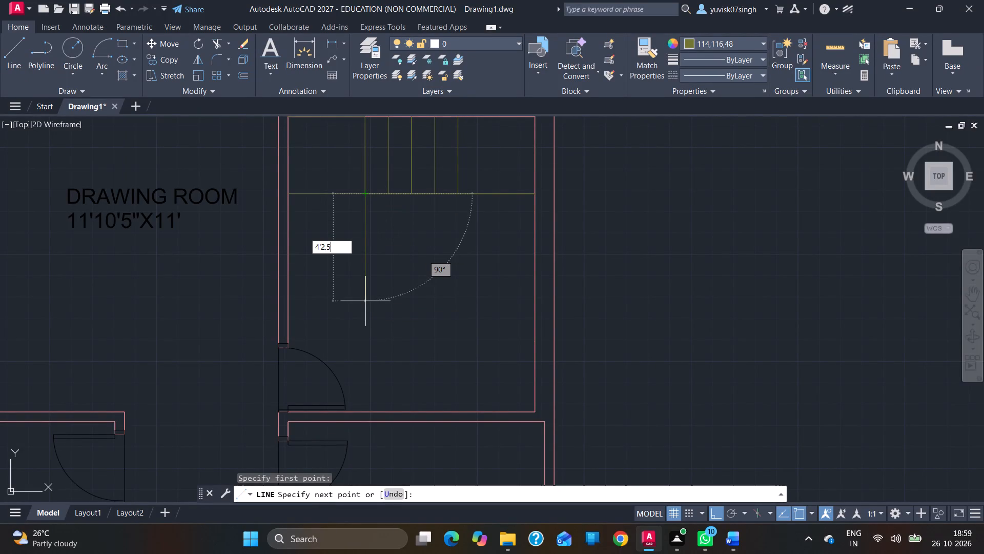
{"action": "key", "text": "Return"}
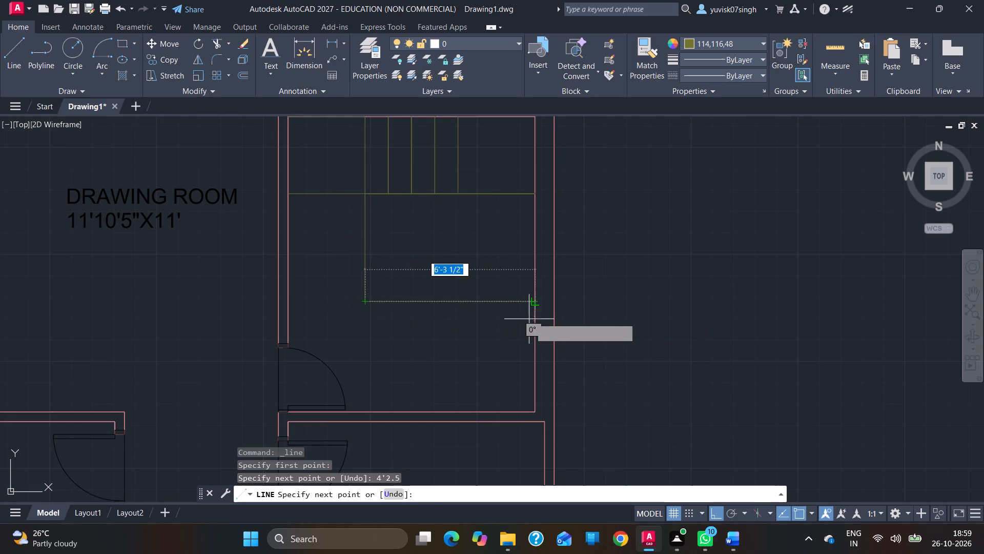
{"action": "left_click", "coordinate": [535, 303]}
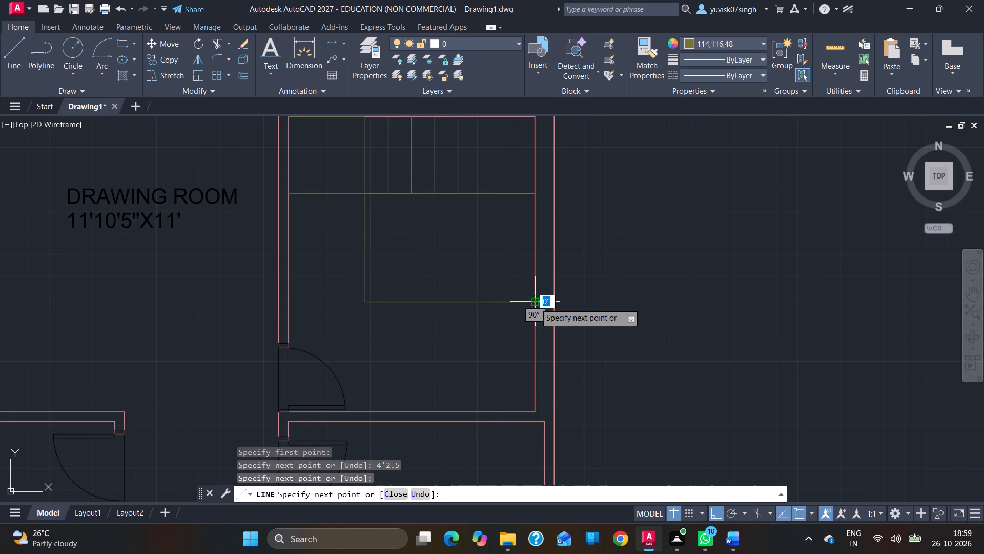
{"action": "left_click", "coordinate": [287, 302]}
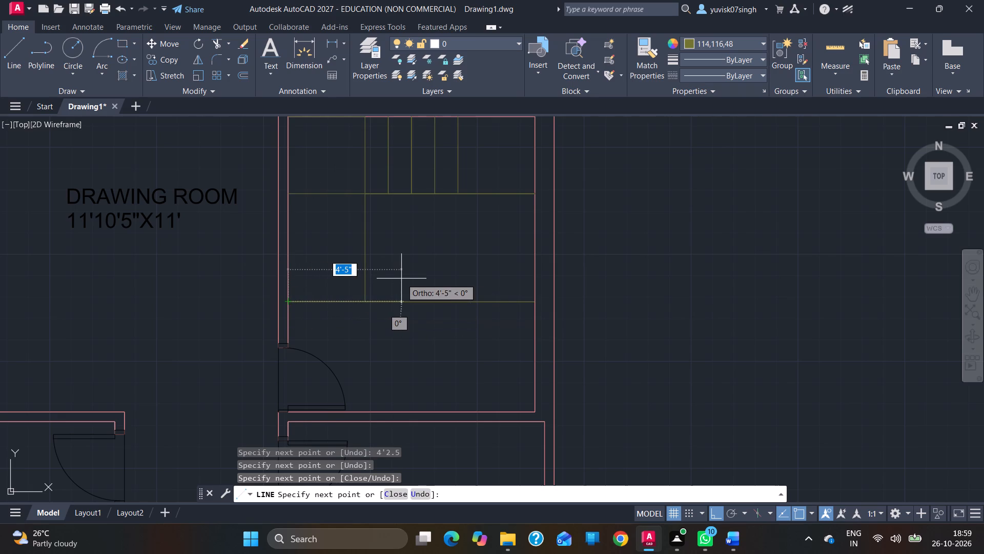
{"action": "key", "text": "Escape"}
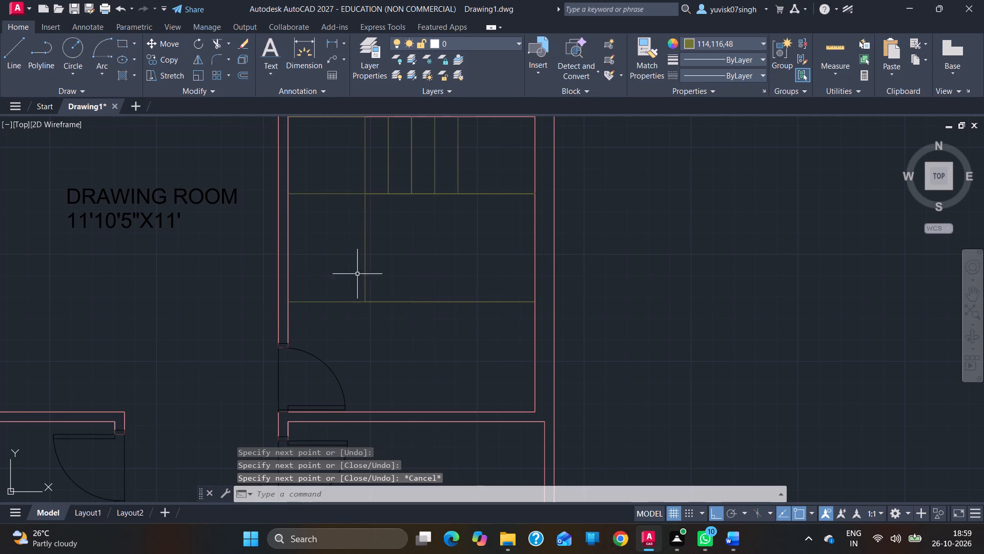
Draw a vertical line from the right landing edge's lower end down to the new horizontal line across the room.
{"action": "left_click", "coordinate": [4, 58]}
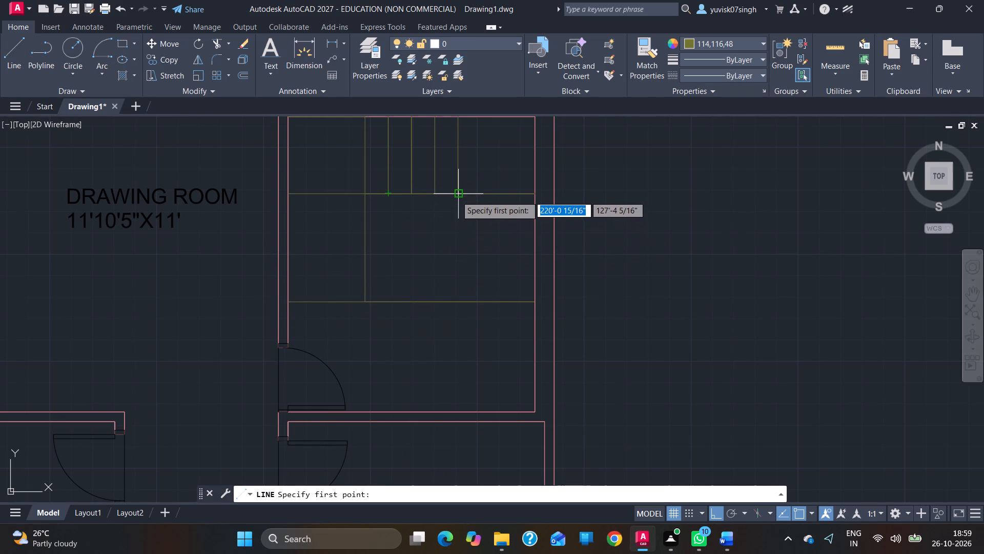
{"action": "left_click_drag", "start_coordinate": [456, 195], "coordinate": [461, 301]}
{"action": "left_click", "coordinate": [461, 301]}
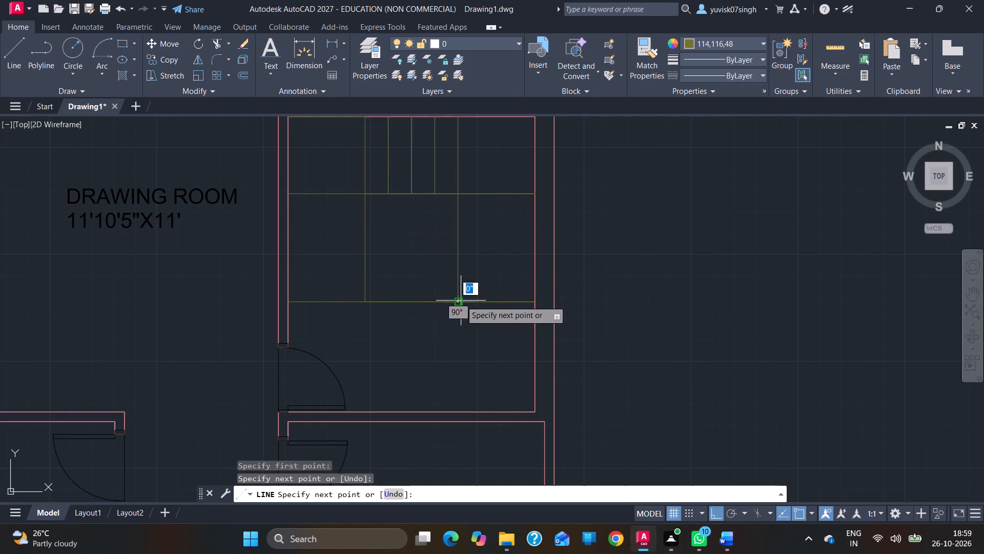
{"action": "key", "text": "Escape"}
Offset the right, bottom and left sides of the stairwell rectangle 2" inward.
{"action": "key", "text": "o"}
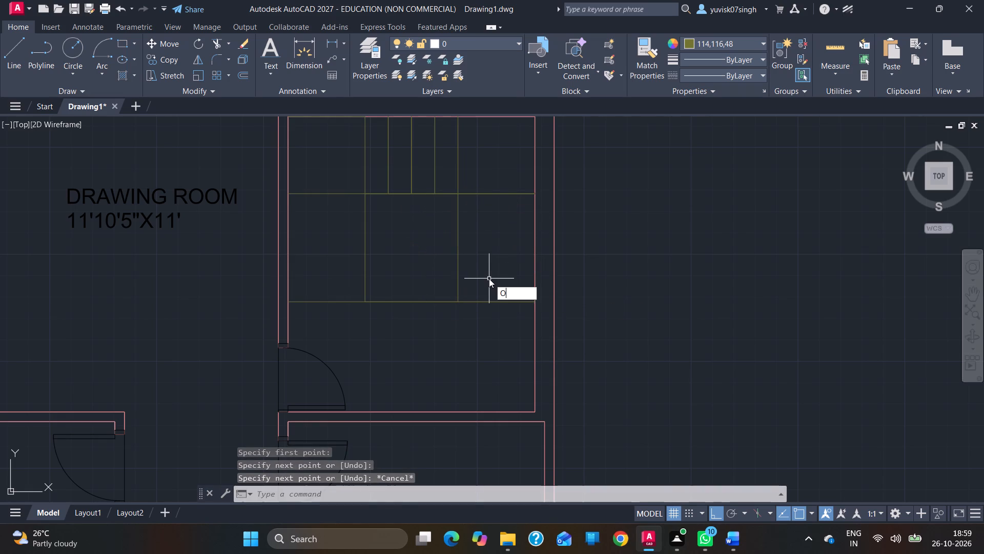
{"action": "key", "text": "Return"}
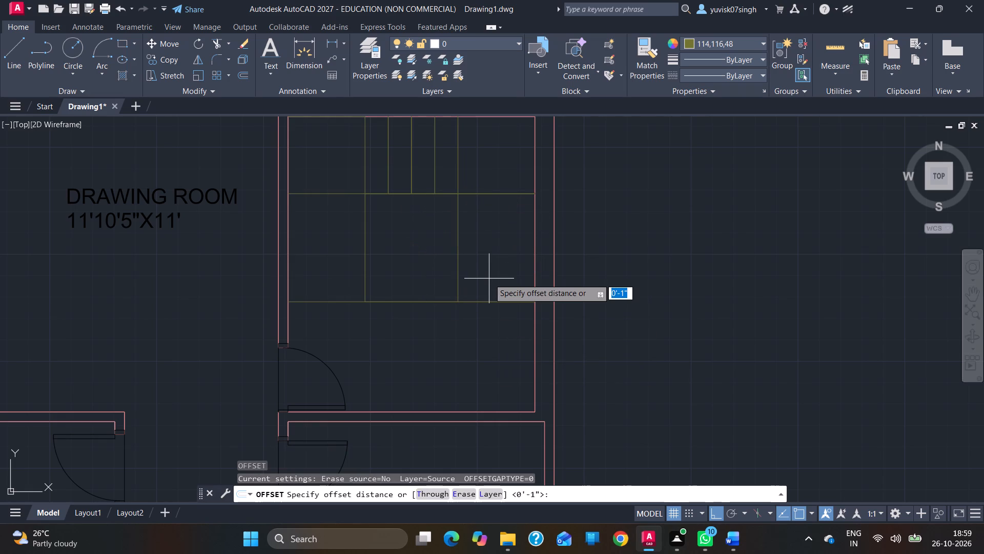
{"action": "key", "text": "2"}
{"action": "key", "text": "Return"}
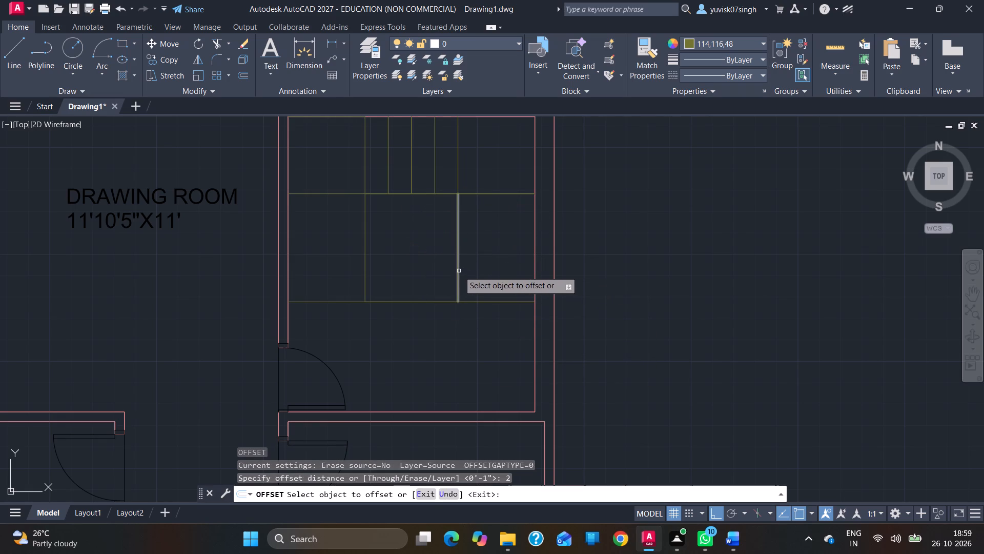
{"action": "left_click", "coordinate": [457, 271]}
{"action": "left_click", "coordinate": [438, 273]}
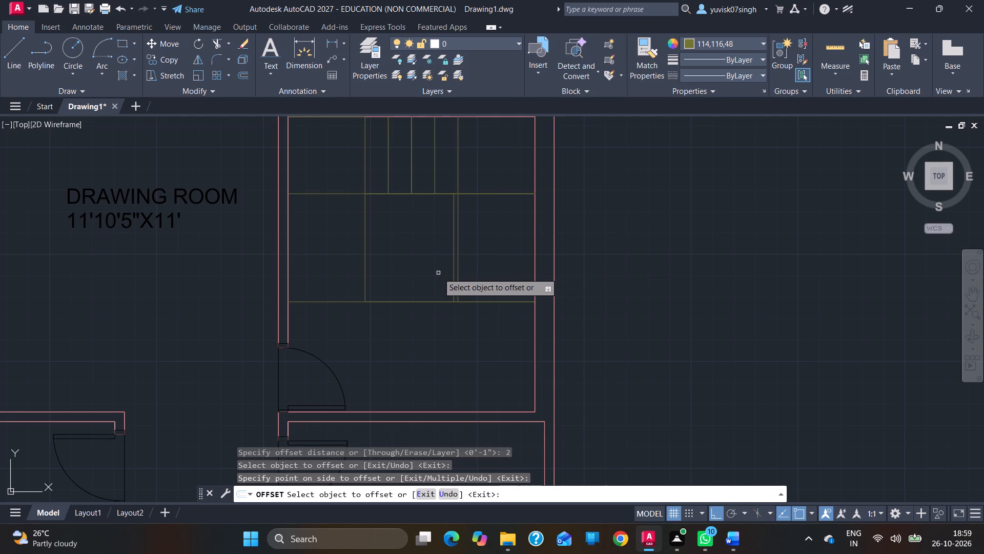
{"action": "left_click", "coordinate": [438, 301]}
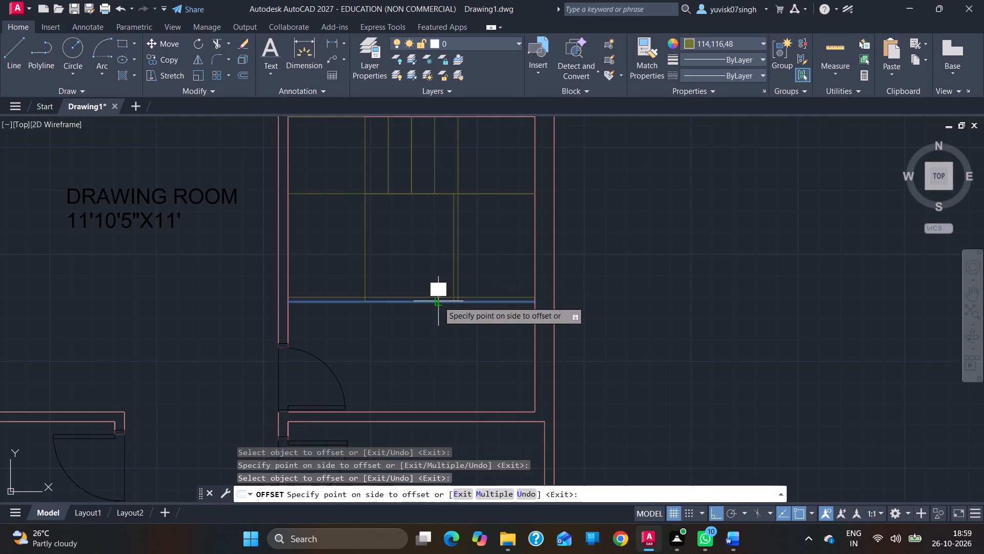
{"action": "left_click_drag", "start_coordinate": [437, 290], "coordinate": [365, 290]}
{"action": "left_click", "coordinate": [365, 290]}
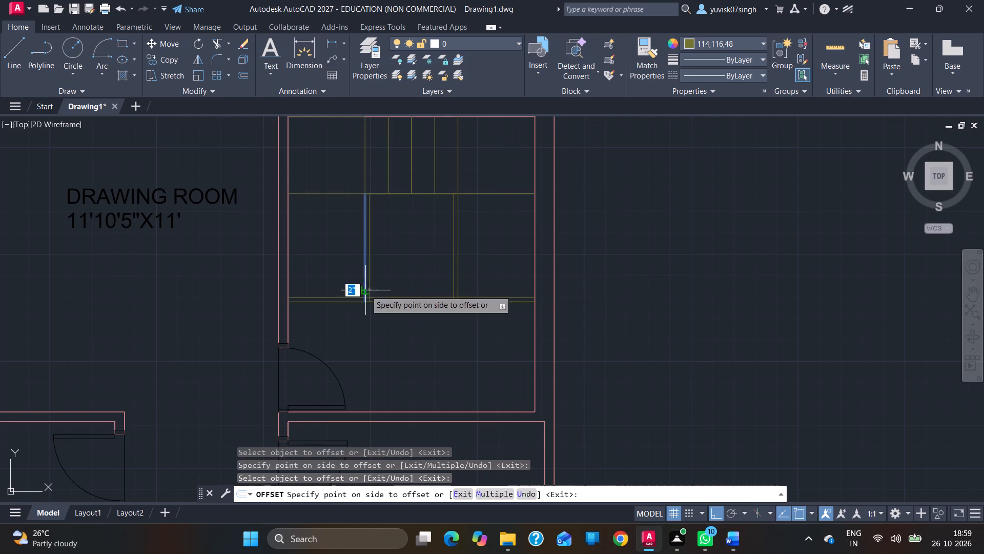
{"action": "left_click_drag", "start_coordinate": [393, 286], "coordinate": [398, 198]}
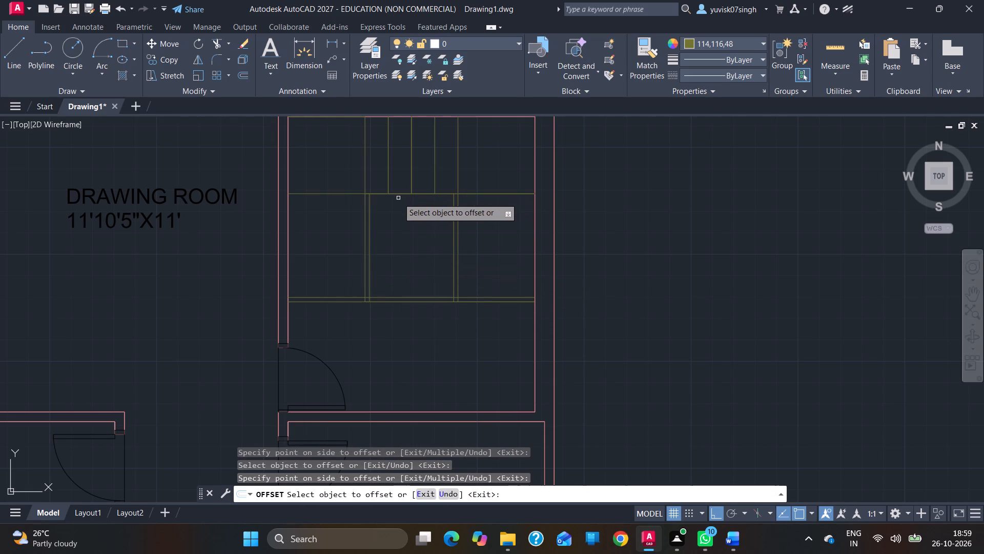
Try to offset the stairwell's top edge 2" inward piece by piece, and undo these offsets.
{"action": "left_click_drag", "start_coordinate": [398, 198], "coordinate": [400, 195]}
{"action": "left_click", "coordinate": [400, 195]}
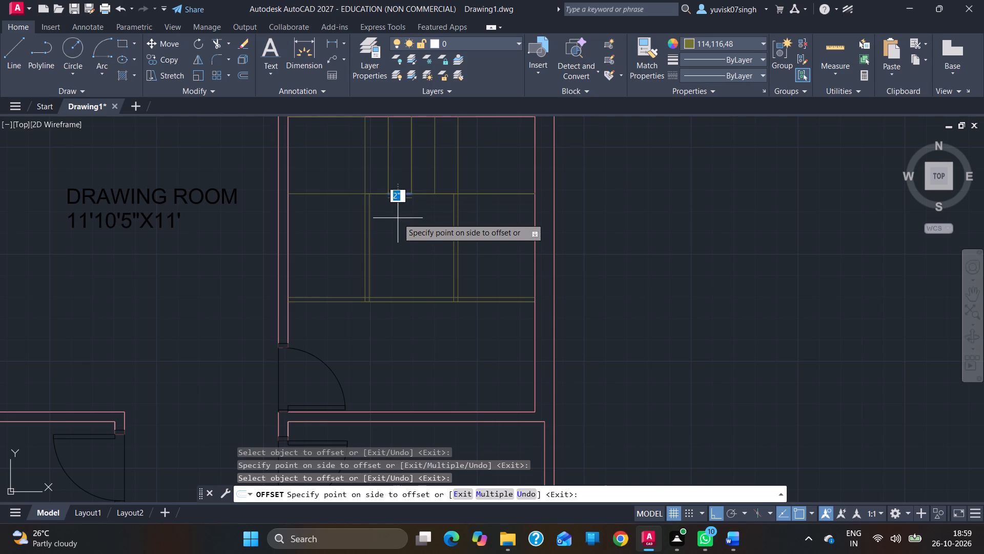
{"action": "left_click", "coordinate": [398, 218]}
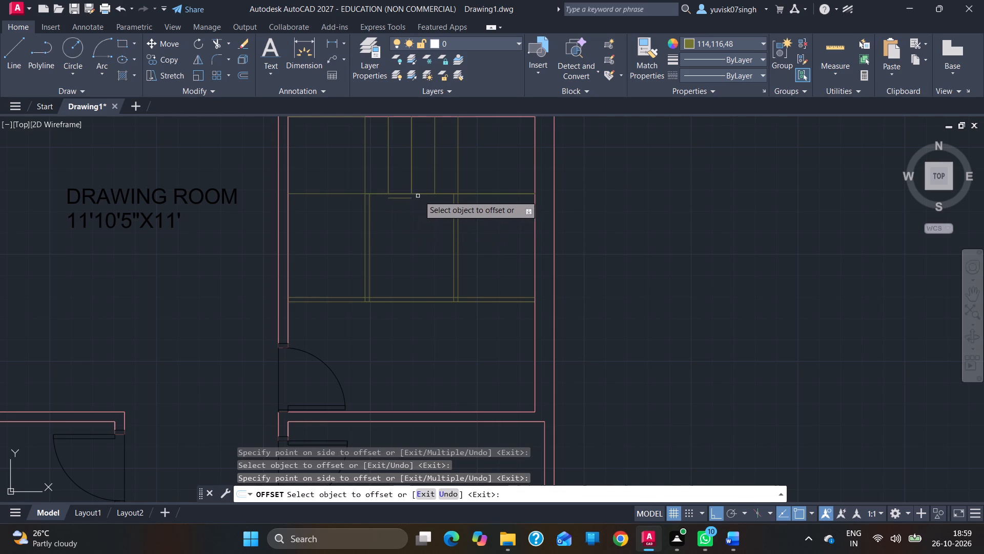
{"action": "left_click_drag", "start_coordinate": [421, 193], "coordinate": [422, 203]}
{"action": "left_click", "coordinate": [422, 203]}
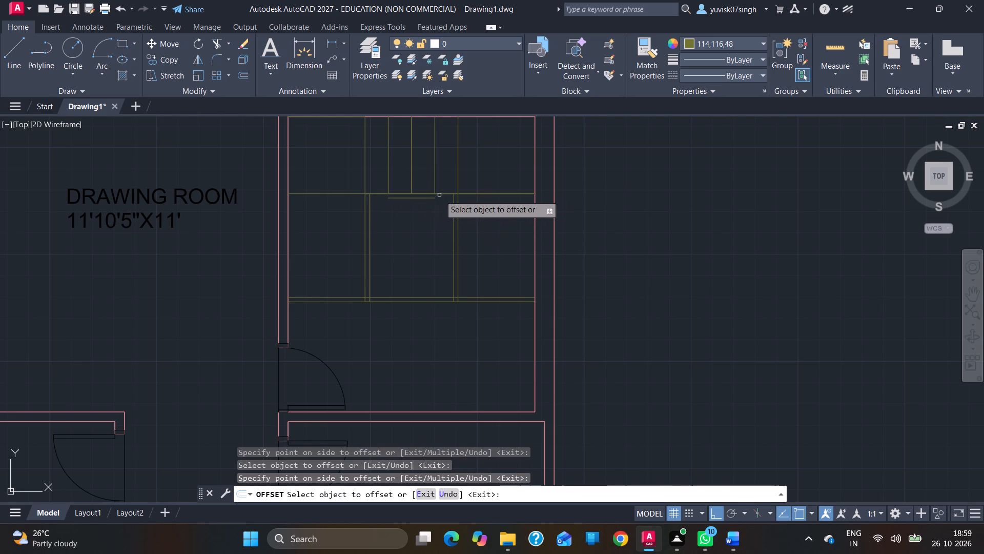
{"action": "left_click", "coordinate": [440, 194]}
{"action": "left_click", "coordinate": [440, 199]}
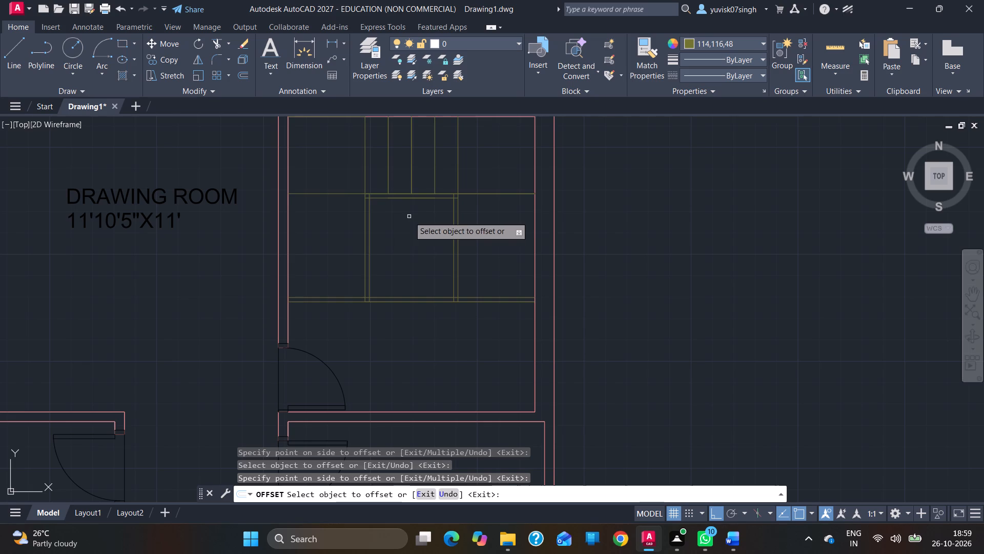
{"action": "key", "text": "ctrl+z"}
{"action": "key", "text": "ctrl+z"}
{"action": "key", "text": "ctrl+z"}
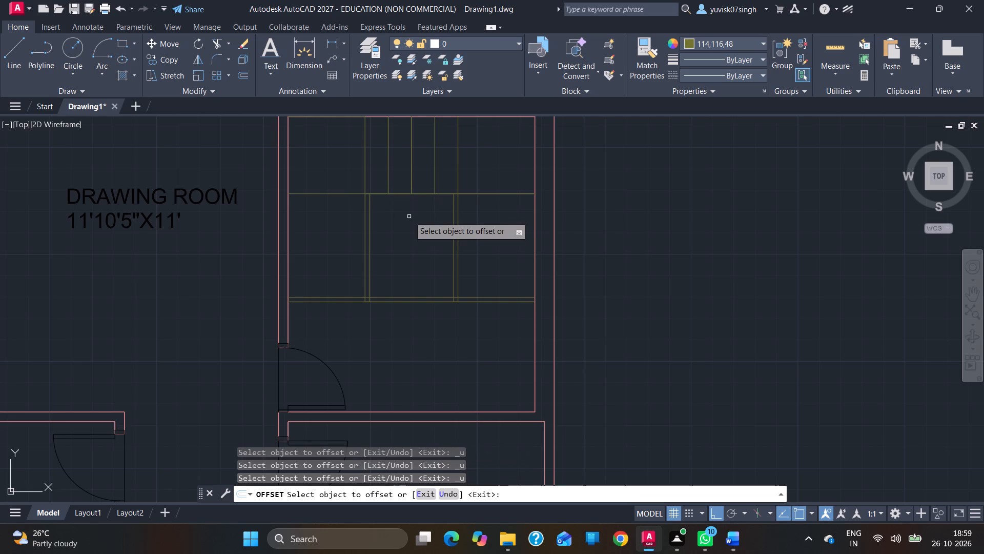
Offset the single line along the stairwell's top edge 2" down into the stairwell.
{"action": "left_click", "coordinate": [444, 191]}
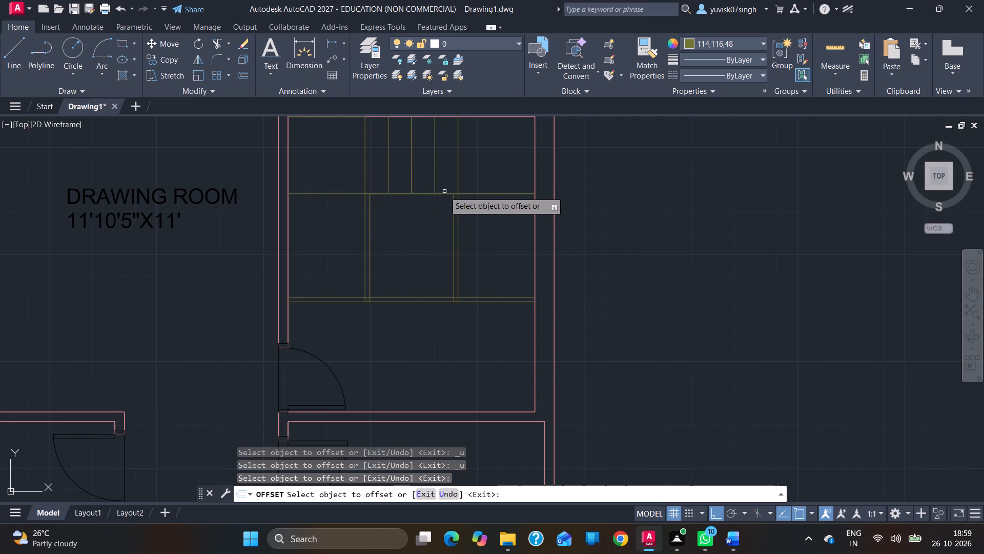
{"action": "left_click_drag", "start_coordinate": [444, 193], "coordinate": [444, 205]}
{"action": "left_click", "coordinate": [444, 205]}
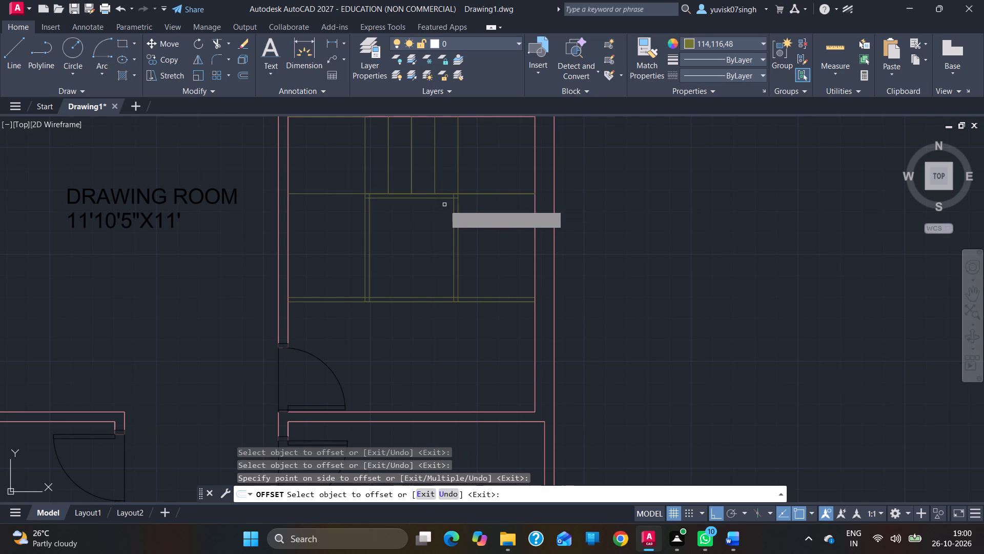
{"action": "key", "text": "Escape"}
{"action": "scroll", "coordinate": [458, 203], "scroll_direction": "up", "scroll_amount": 1, "text": "ctrl"}
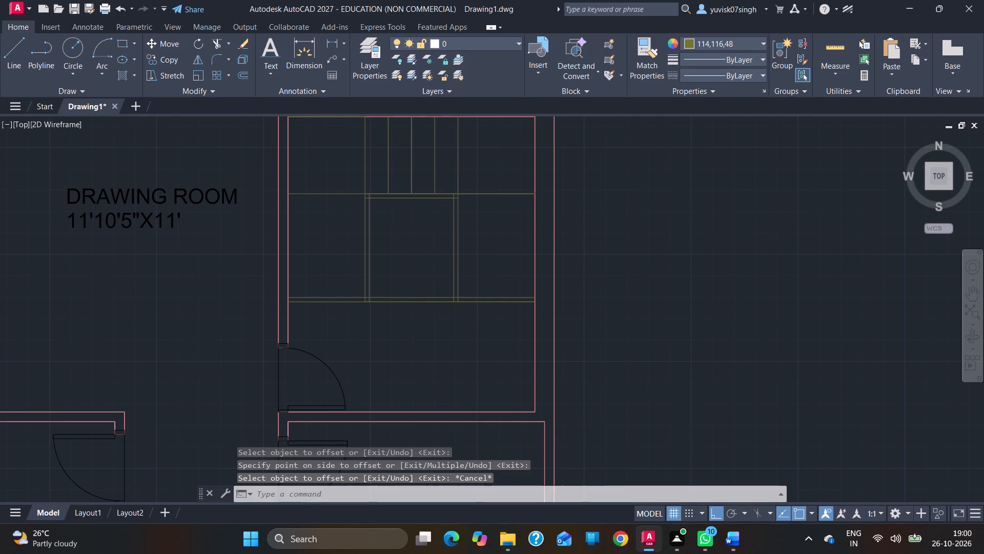
Trim the overlapping offset line ends at the top two corners of the stairwell's inner rectangle.
{"action": "type", "text": "TR"}
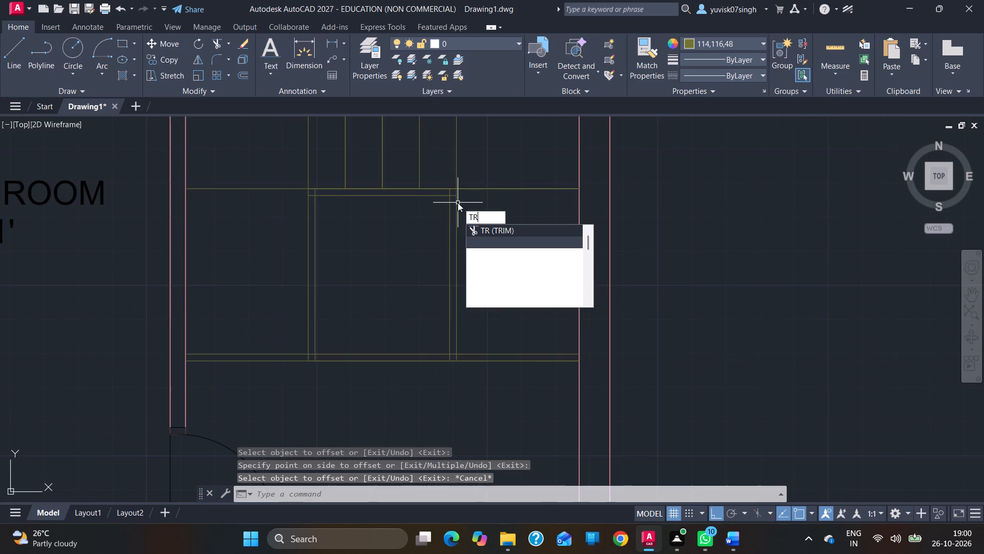
{"action": "key", "text": "Return"}
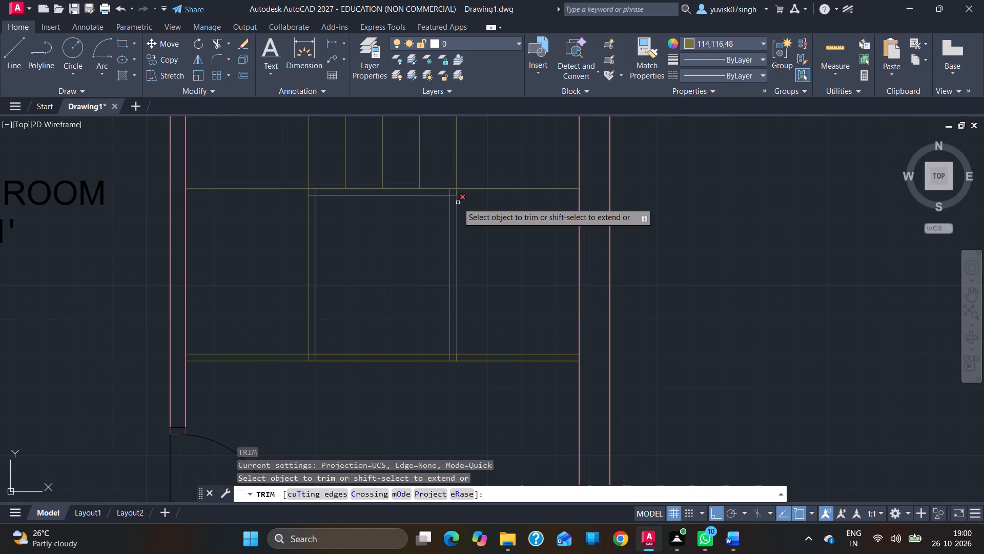
{"action": "left_click", "coordinate": [453, 196]}
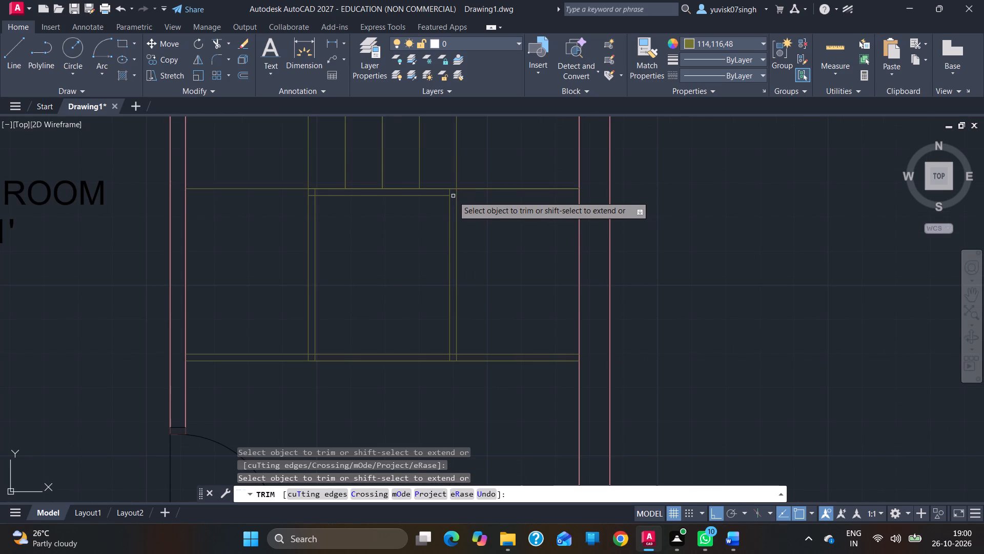
{"action": "left_click", "coordinate": [450, 193]}
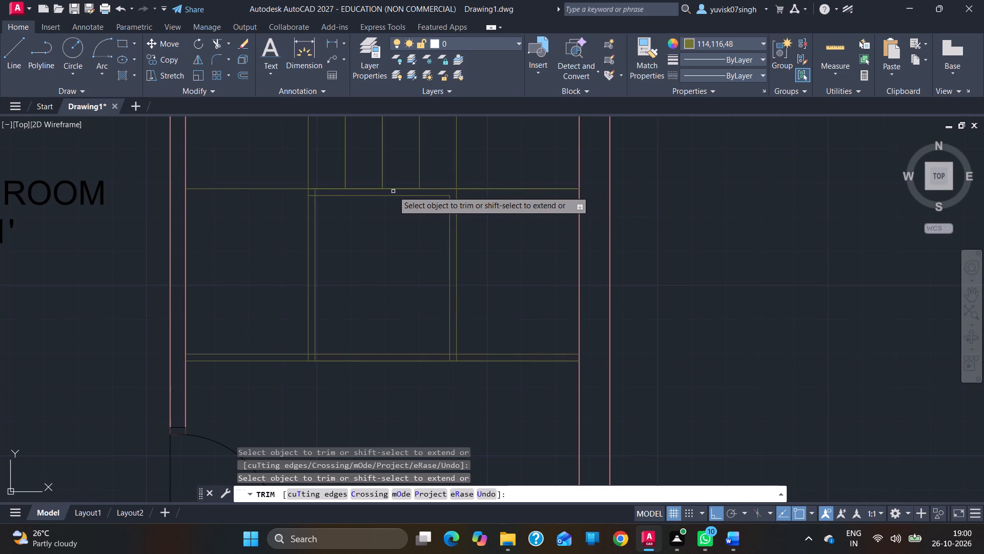
{"action": "left_click", "coordinate": [394, 189]}
{"action": "left_click", "coordinate": [370, 189]}
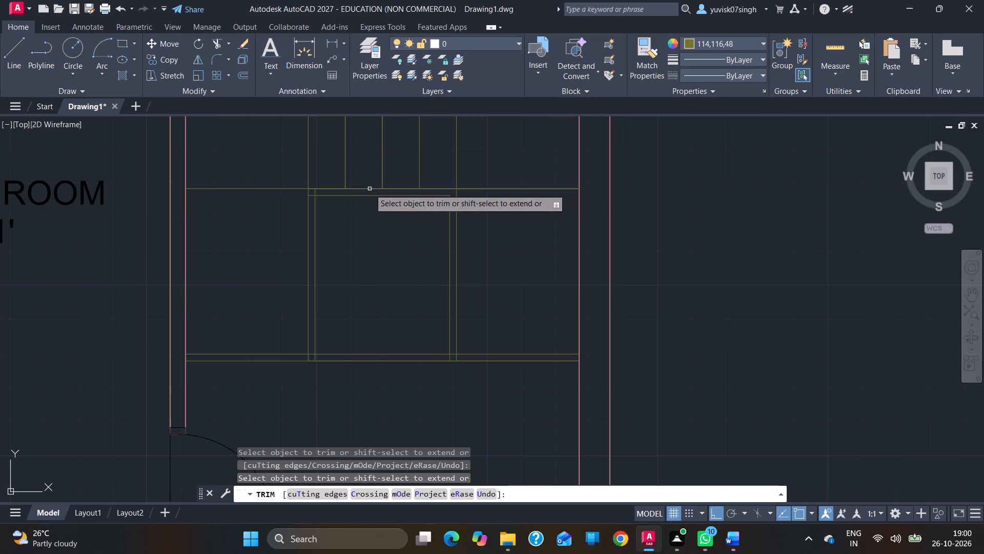
{"action": "left_click", "coordinate": [315, 194]}
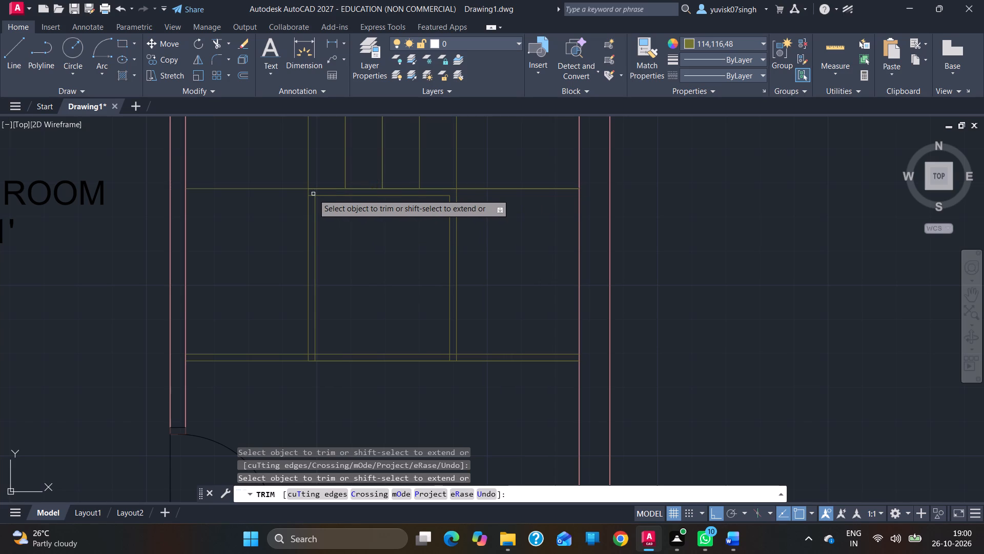
{"action": "left_click", "coordinate": [311, 194]}
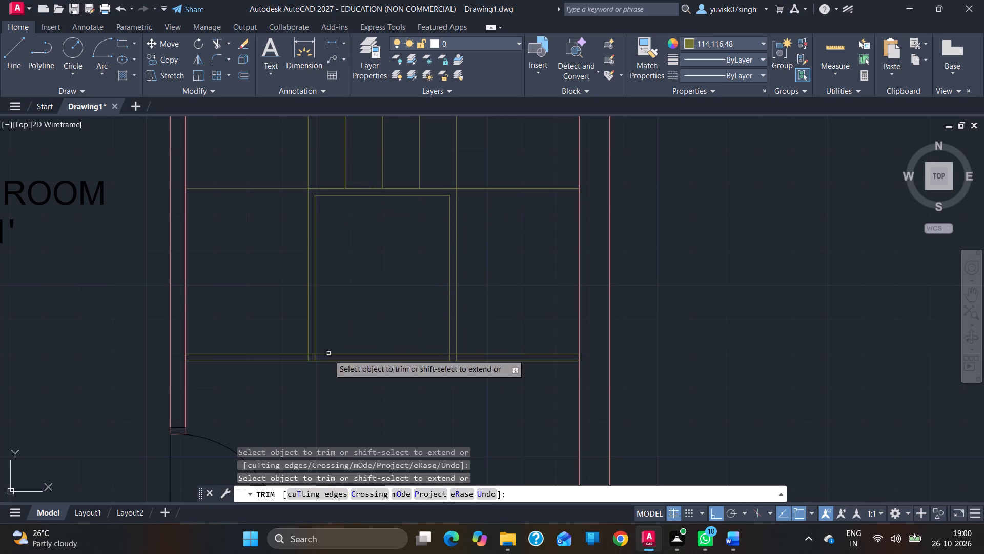
Trim the lower offset line outside the stairwell's inner rectangle and the line stubs at its bottom two corners.
{"action": "left_click", "coordinate": [301, 353]}
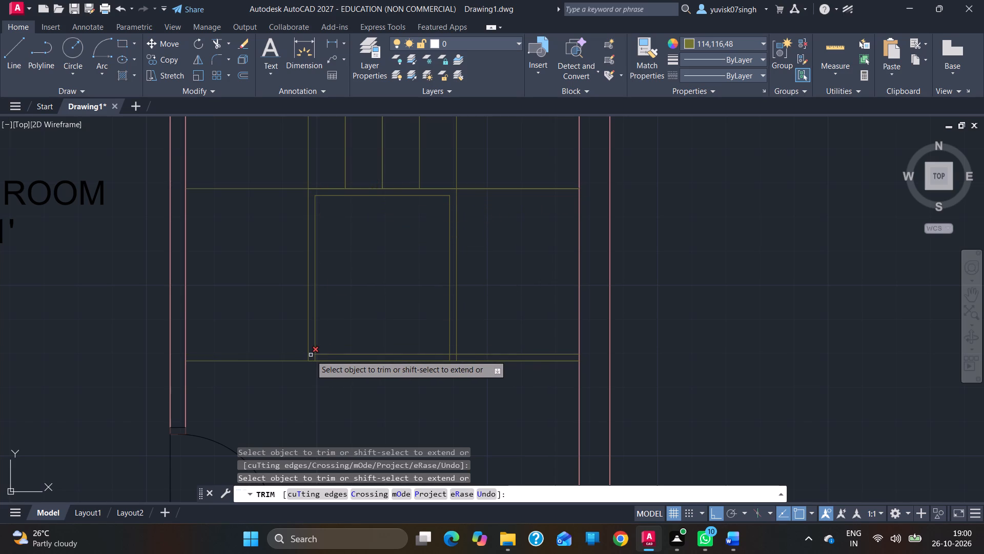
{"action": "left_click", "coordinate": [311, 355]}
{"action": "left_click", "coordinate": [314, 355]}
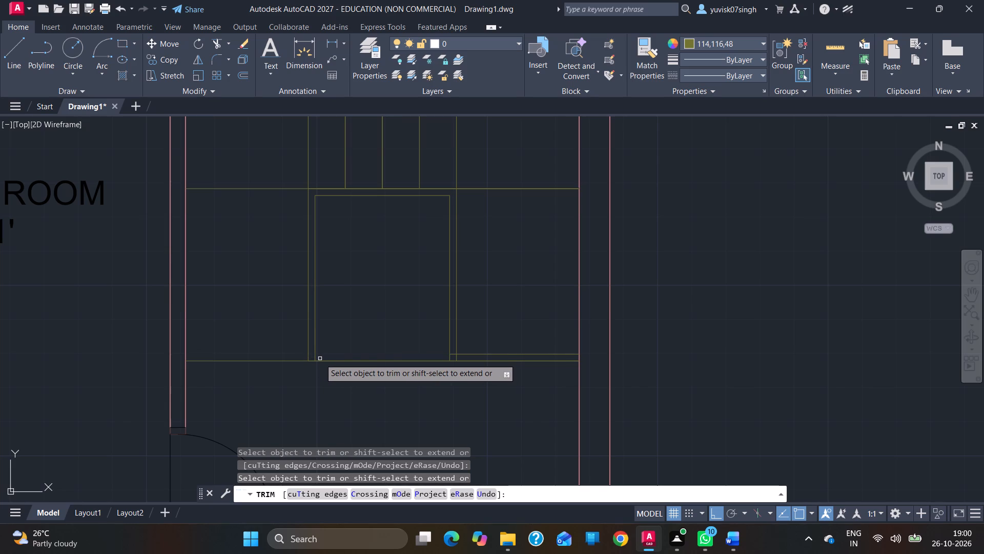
{"action": "key", "text": "ctrl+z"}
{"action": "left_click", "coordinate": [316, 358]}
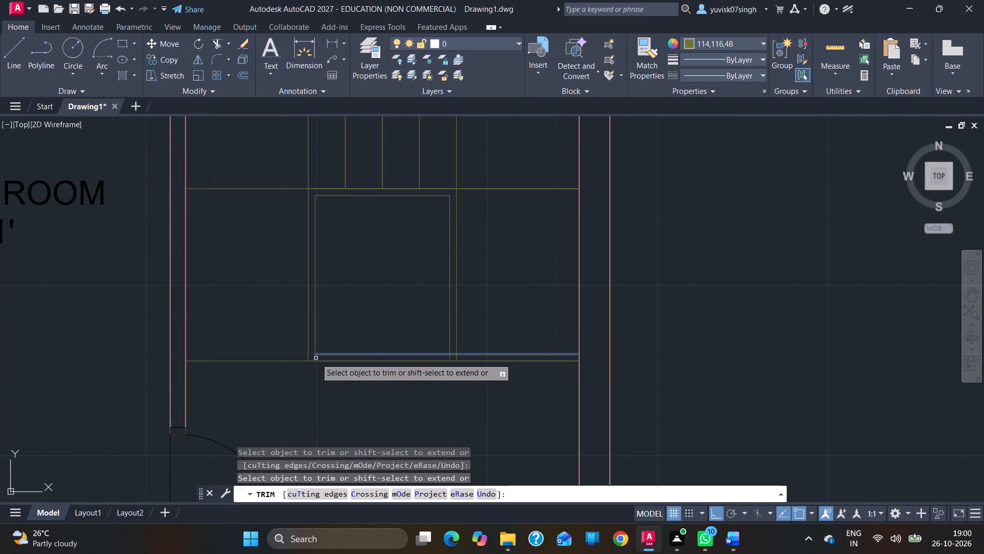
{"action": "left_click", "coordinate": [447, 357]}
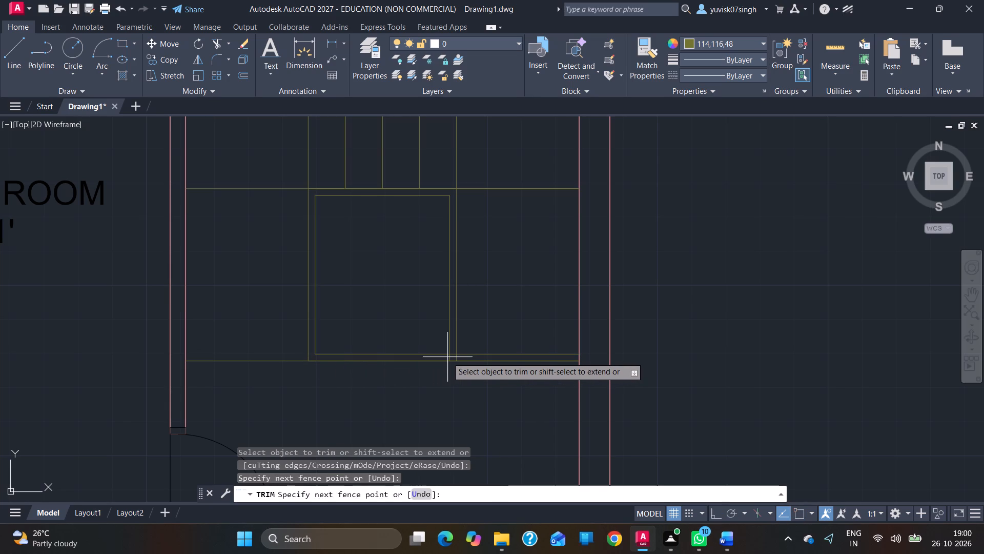
{"action": "left_click", "coordinate": [449, 357]}
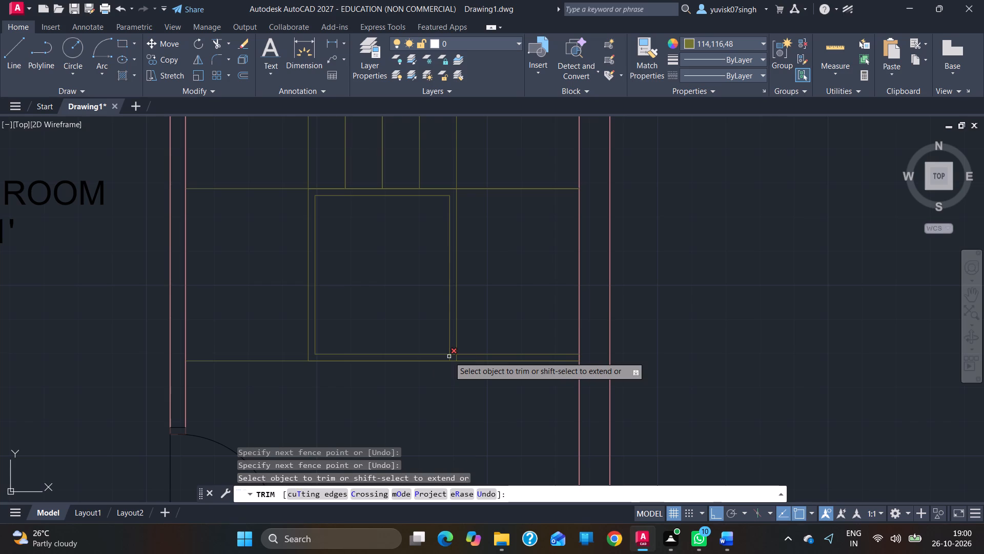
{"action": "left_click", "coordinate": [452, 354]}
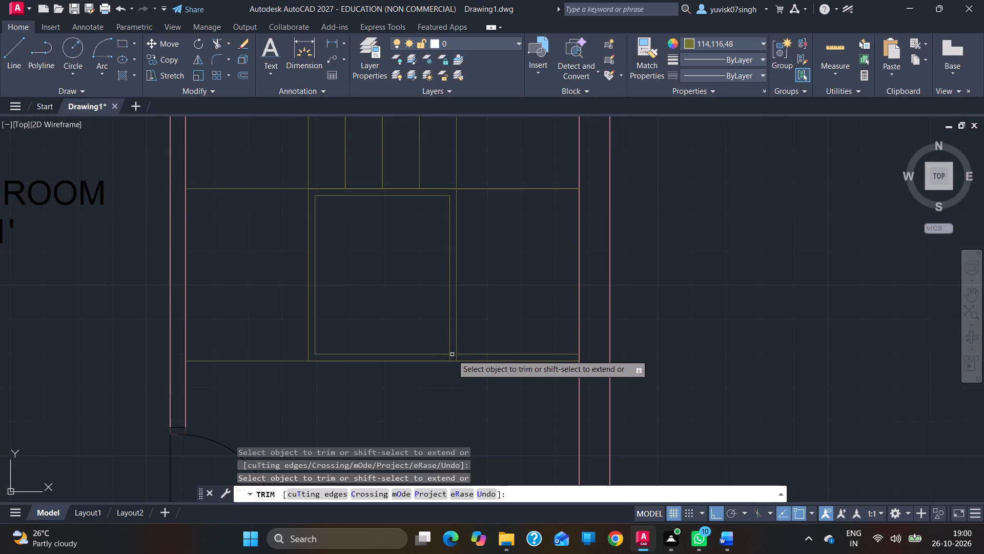
{"action": "left_click", "coordinate": [448, 358]}
{"action": "left_click", "coordinate": [478, 354]}
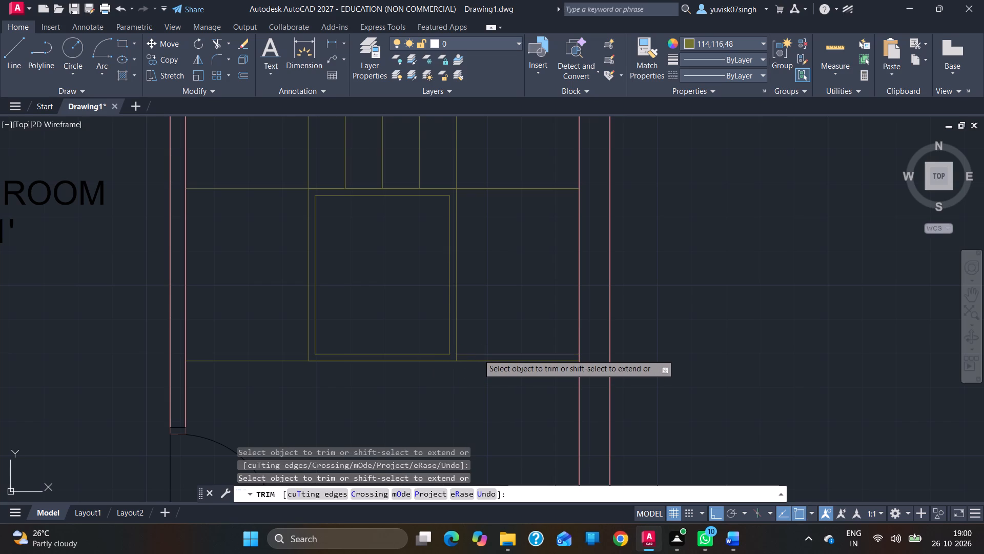
{"action": "key", "text": "Escape"}
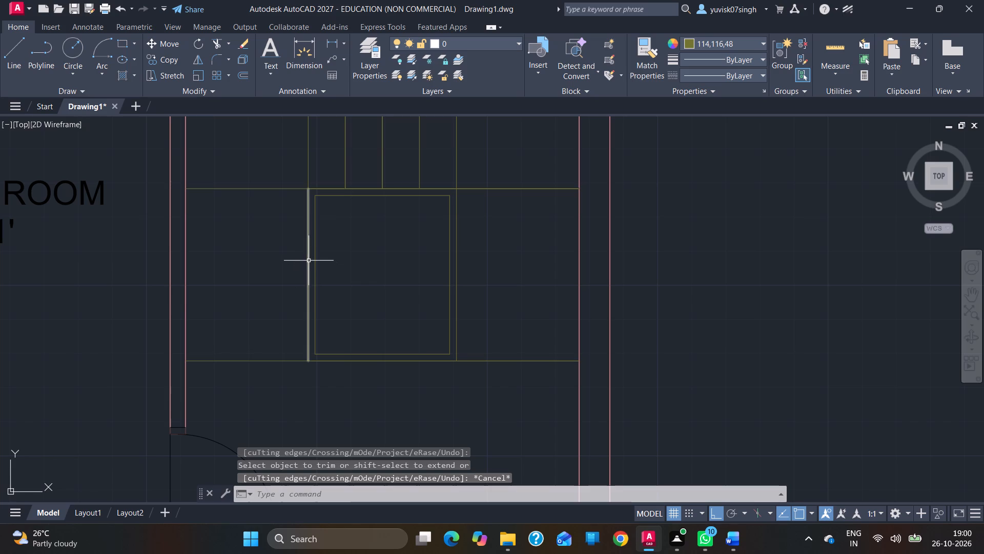
Divide the stairwell's outer left edge into 5 equal segments.
{"action": "left_click", "coordinate": [111, 85]}
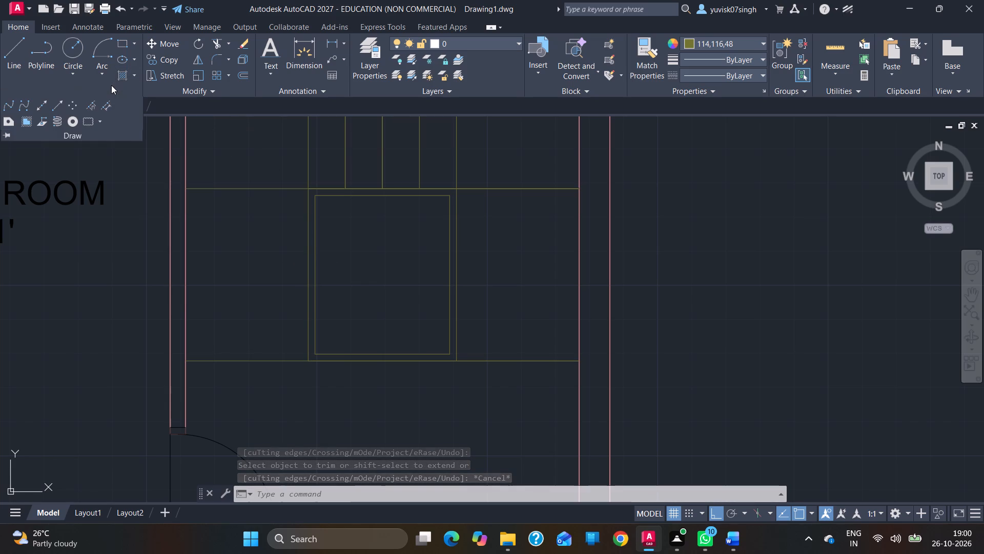
{"action": "left_click", "coordinate": [95, 101]}
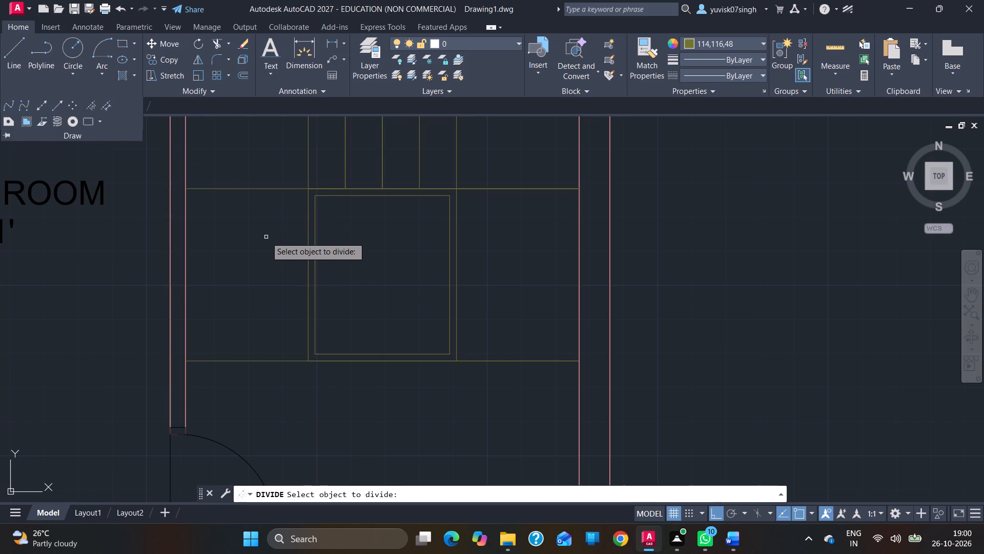
{"action": "left_click", "coordinate": [309, 245]}
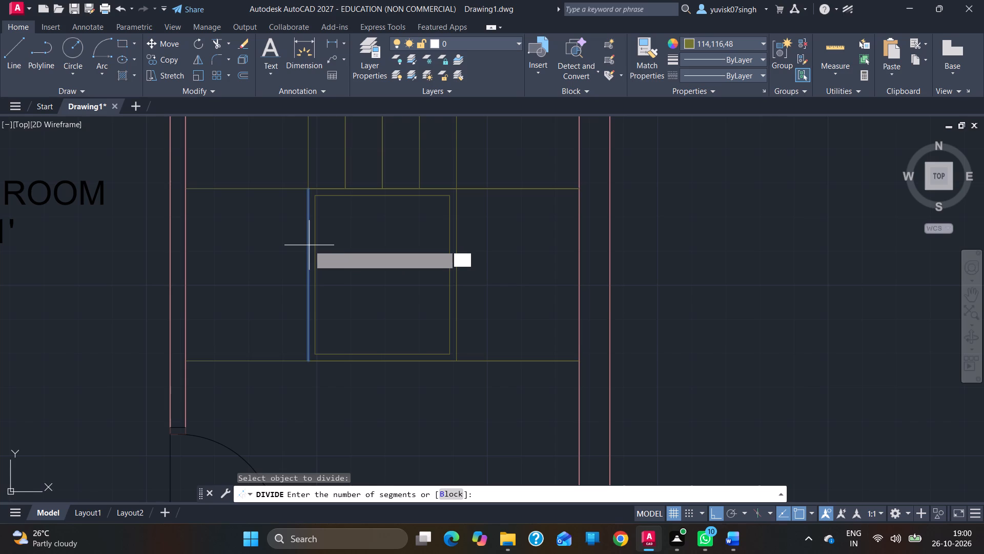
{"action": "key", "text": "5"}
{"action": "key", "text": "Return"}
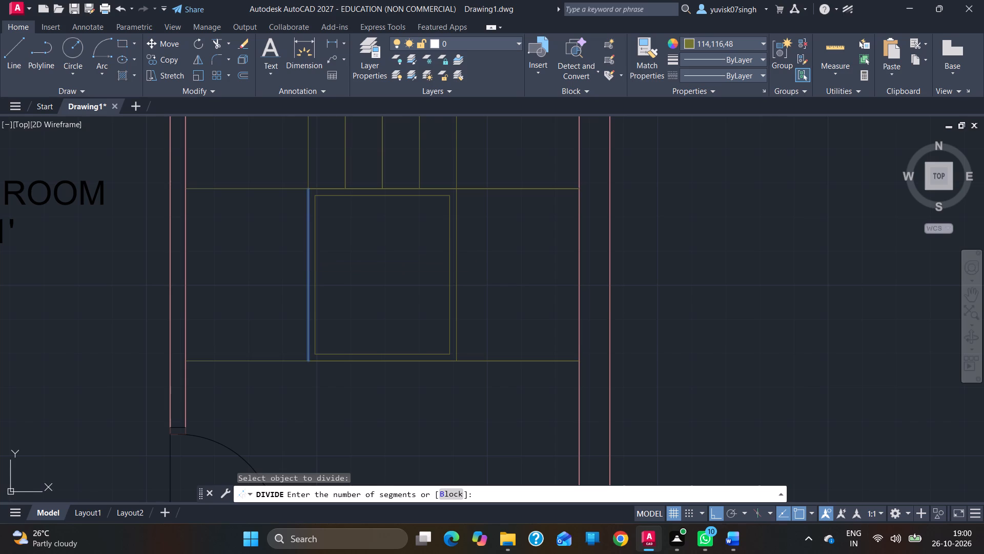
Draw four horizontal tread lines from the division points on the stairwell's outer left edge to the room's left wall.
{"action": "left_click", "coordinate": [12, 69]}
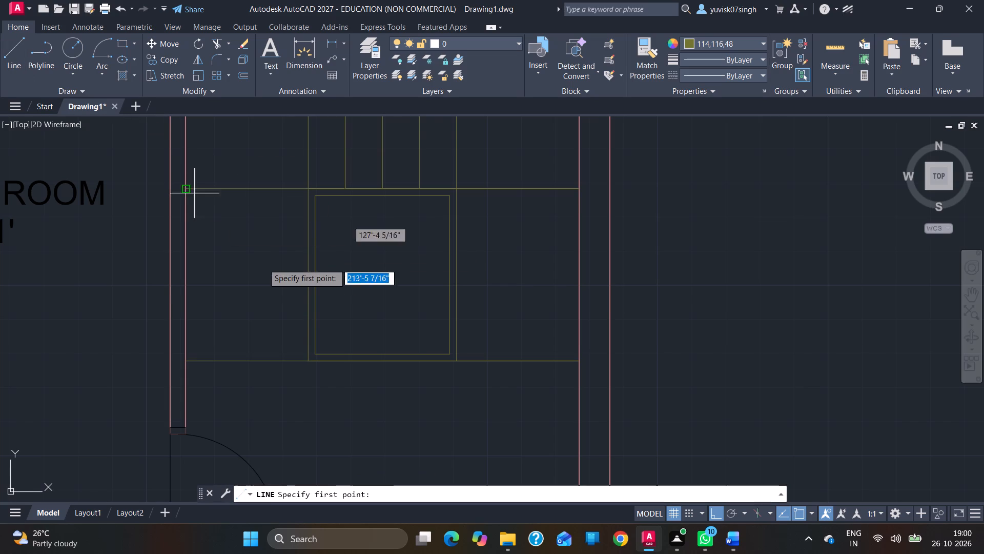
{"action": "left_click", "coordinate": [309, 224]}
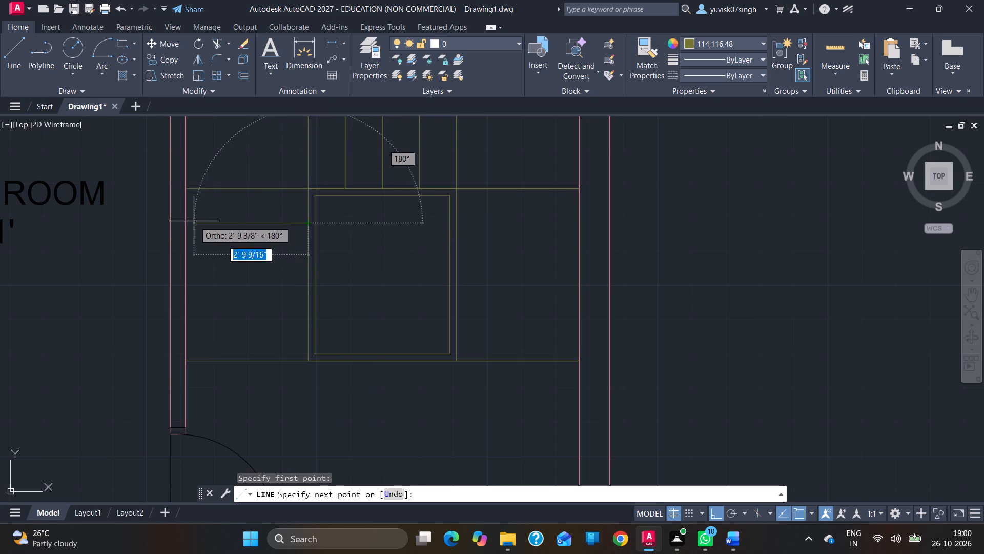
{"action": "left_click", "coordinate": [183, 220]}
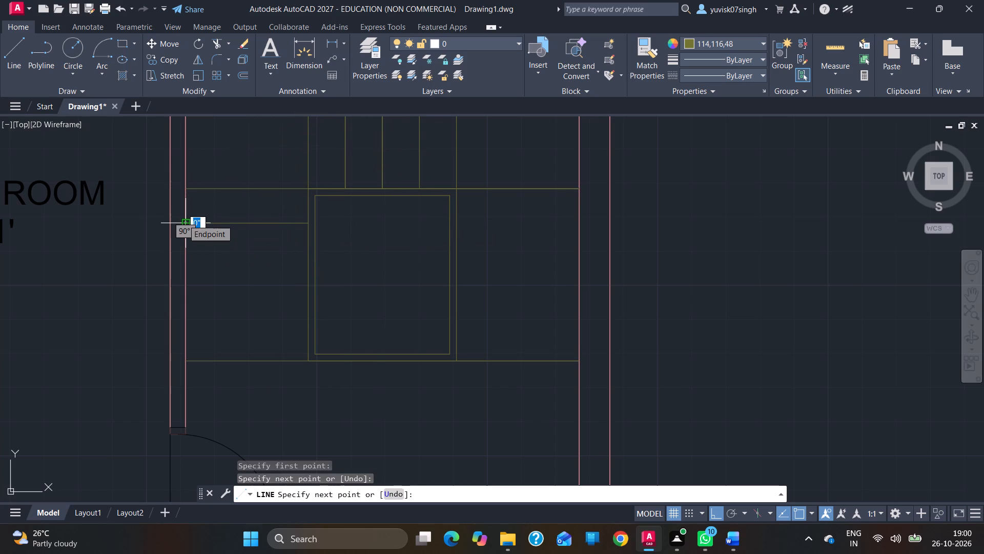
{"action": "left_click", "coordinate": [307, 224]}
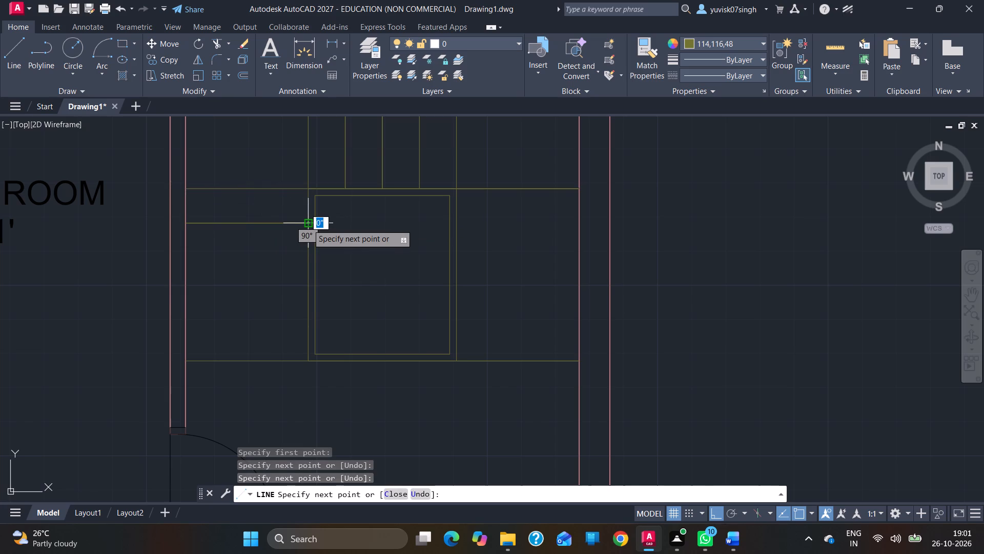
{"action": "left_click", "coordinate": [310, 254]}
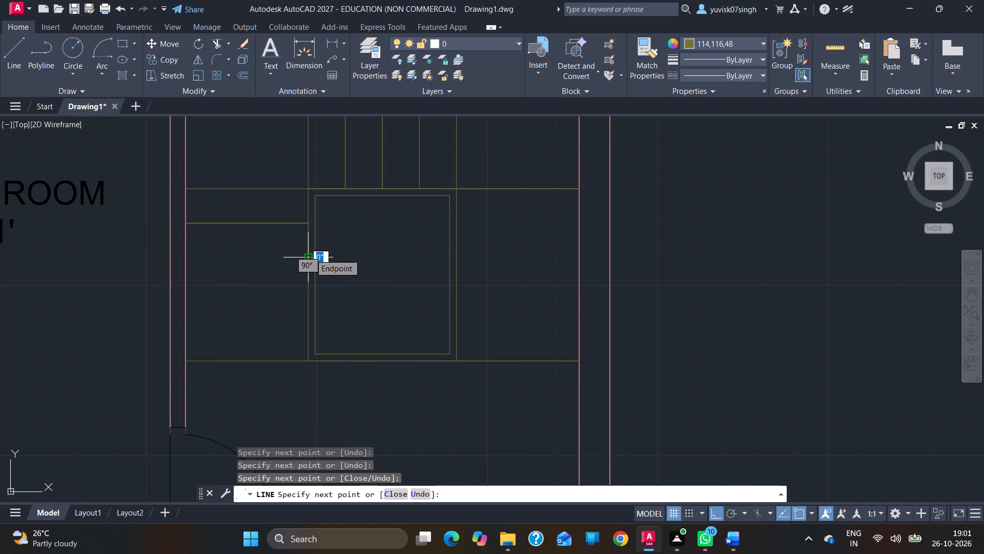
{"action": "left_click", "coordinate": [183, 260]}
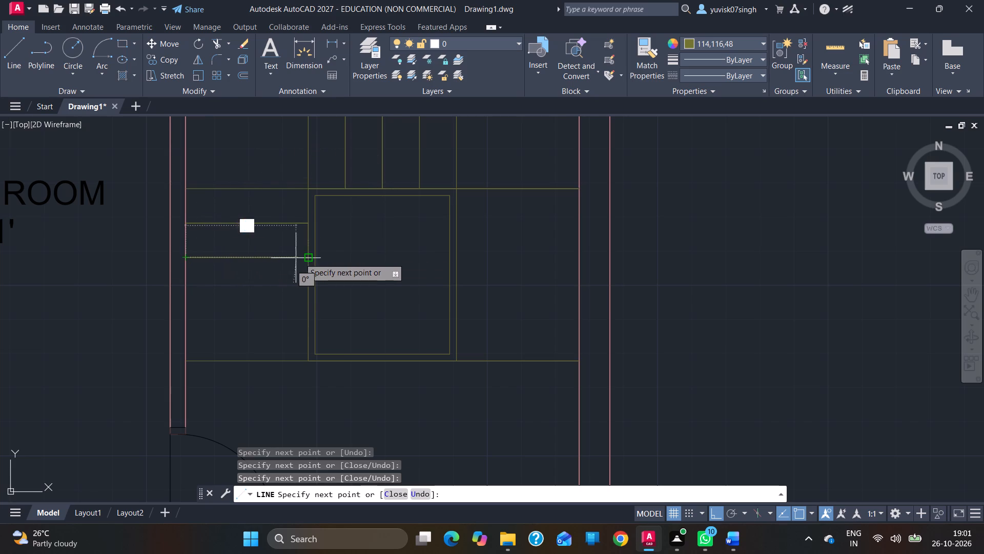
{"action": "left_click", "coordinate": [311, 258]}
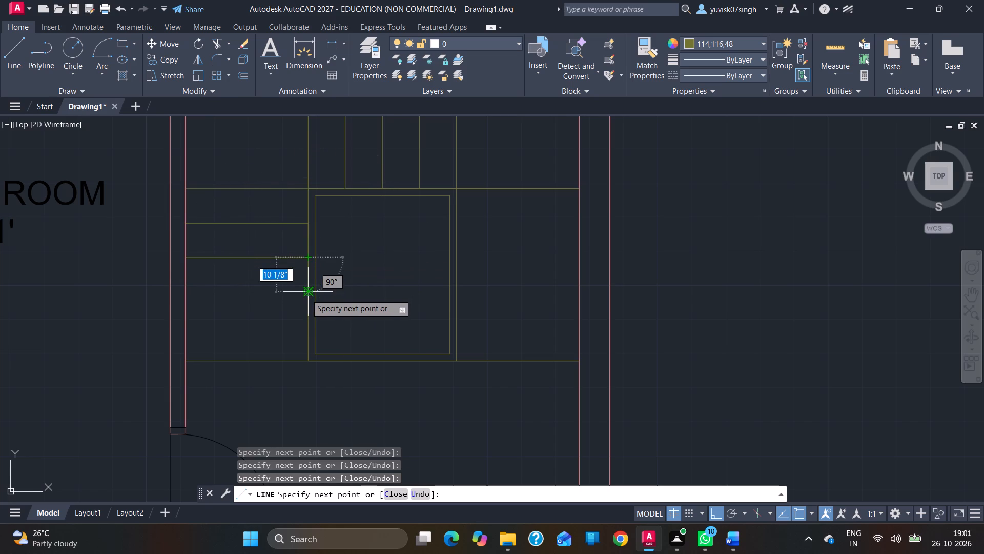
{"action": "left_click", "coordinate": [306, 294]}
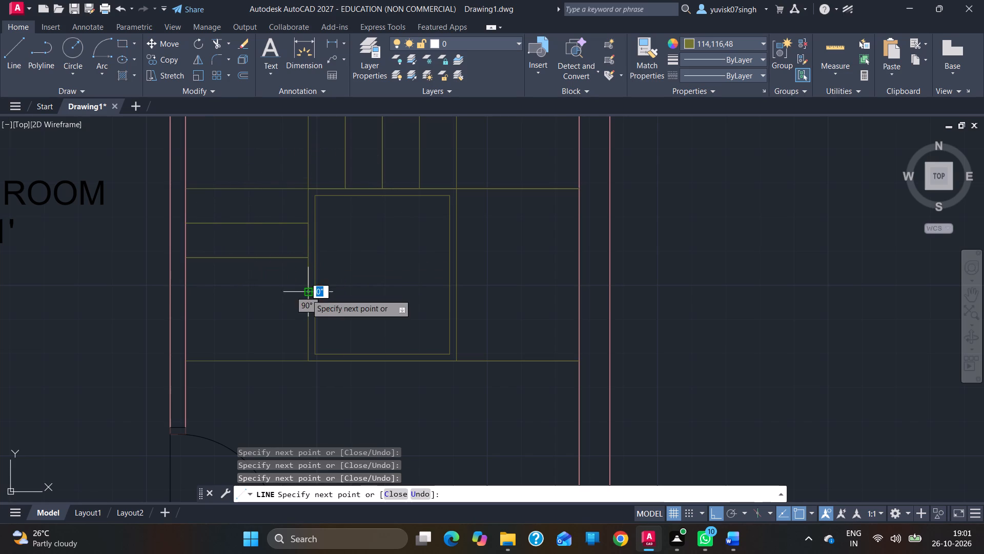
{"action": "left_click", "coordinate": [184, 294]}
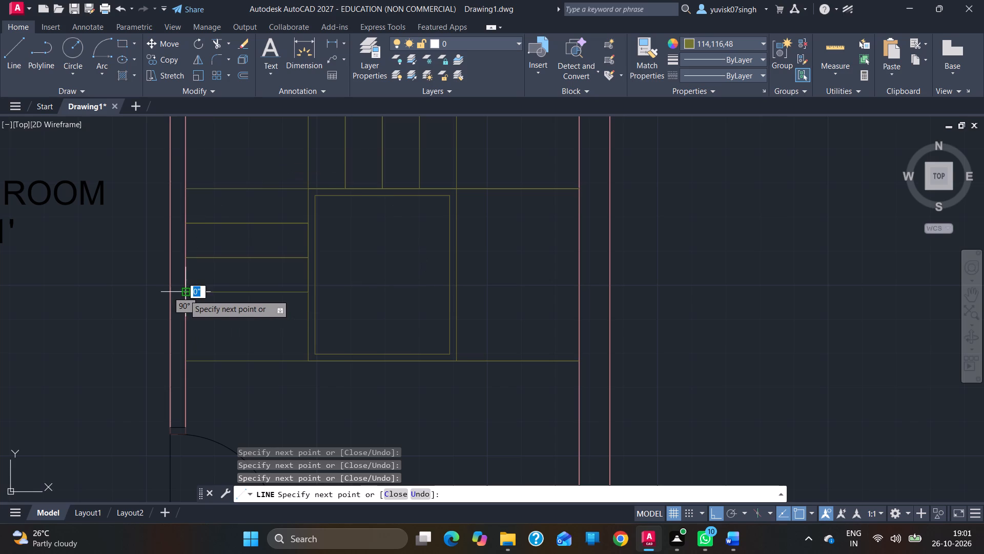
{"action": "left_click", "coordinate": [307, 294]}
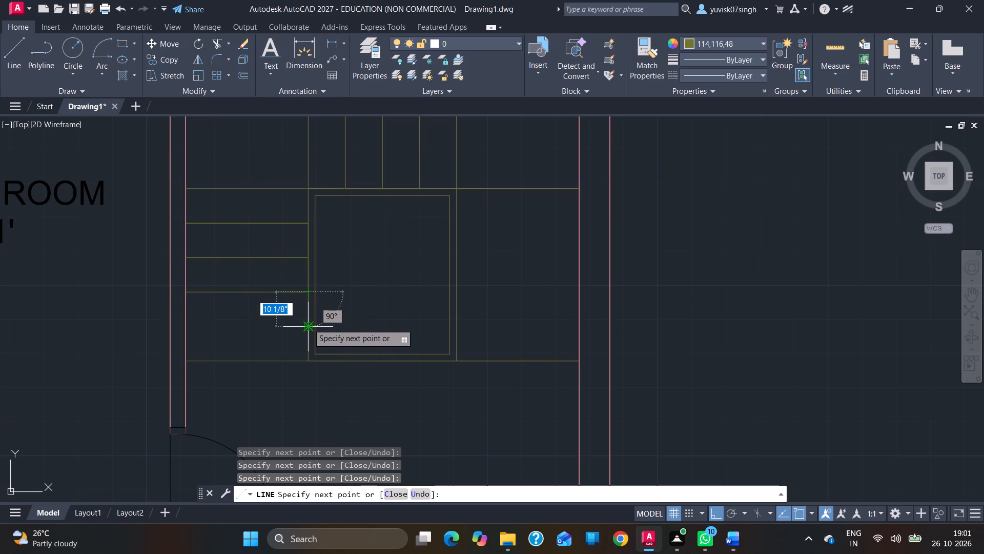
{"action": "left_click", "coordinate": [308, 325]}
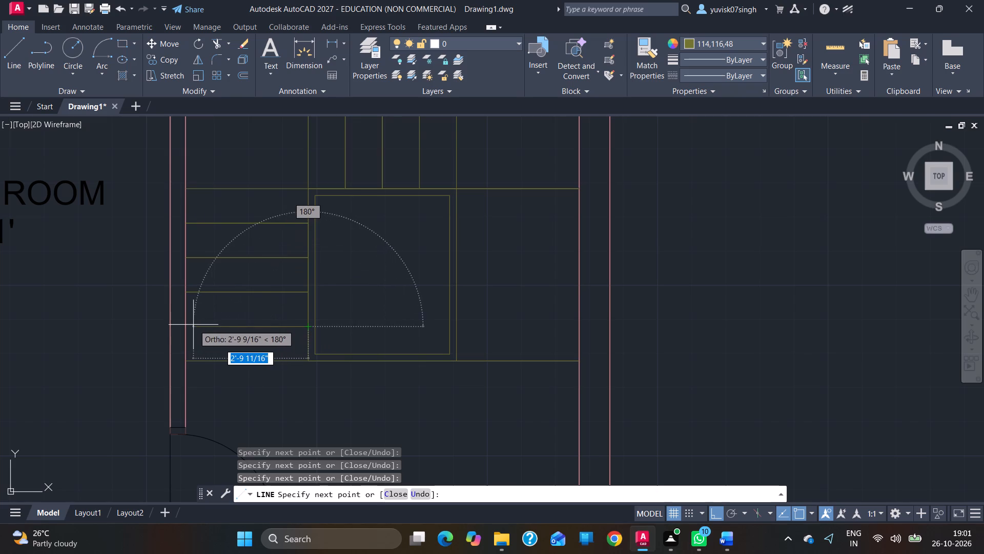
{"action": "left_click", "coordinate": [186, 324]}
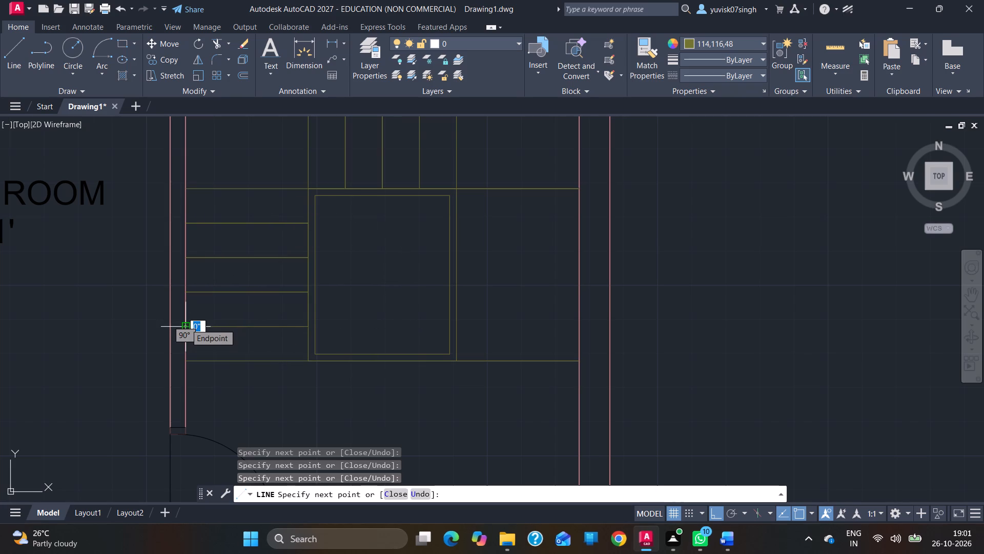
{"action": "key", "text": "Escape"}
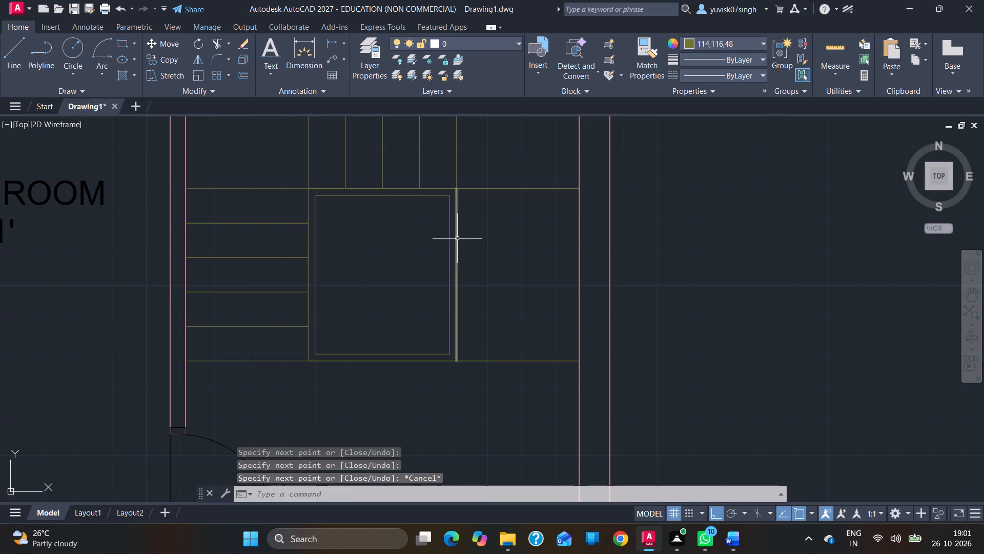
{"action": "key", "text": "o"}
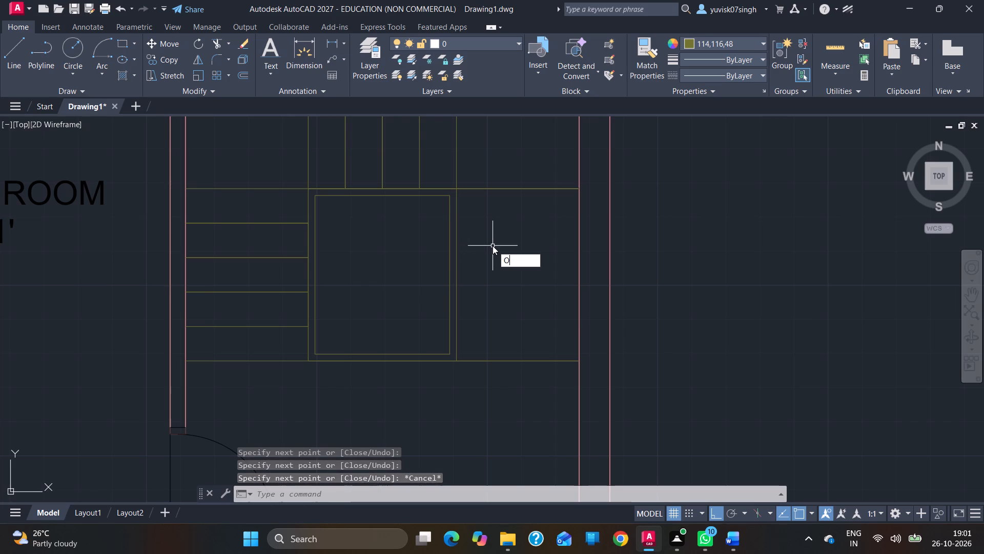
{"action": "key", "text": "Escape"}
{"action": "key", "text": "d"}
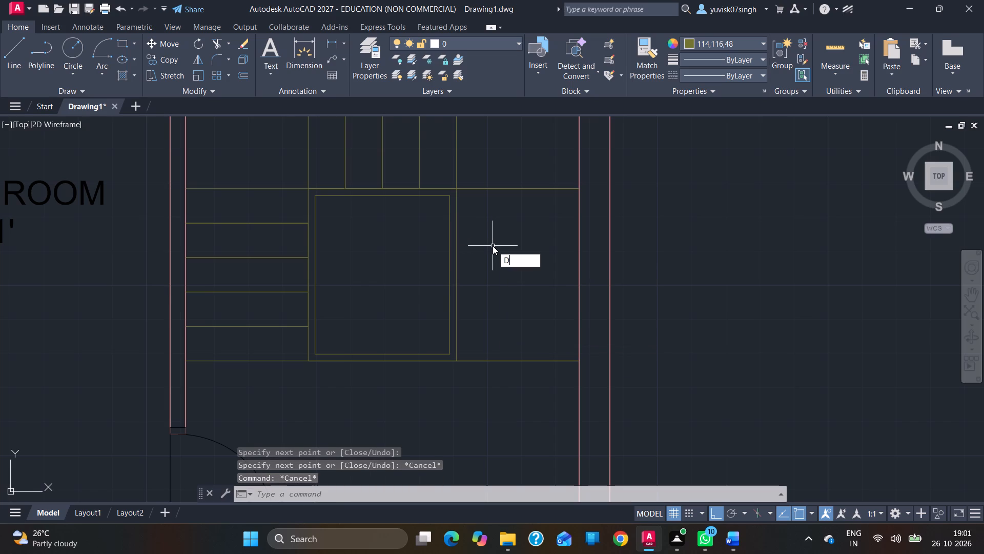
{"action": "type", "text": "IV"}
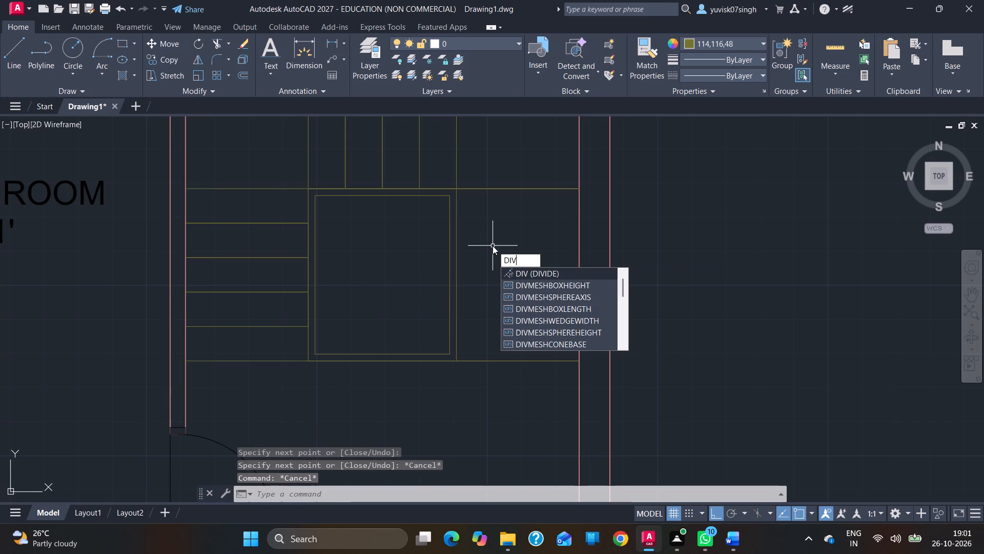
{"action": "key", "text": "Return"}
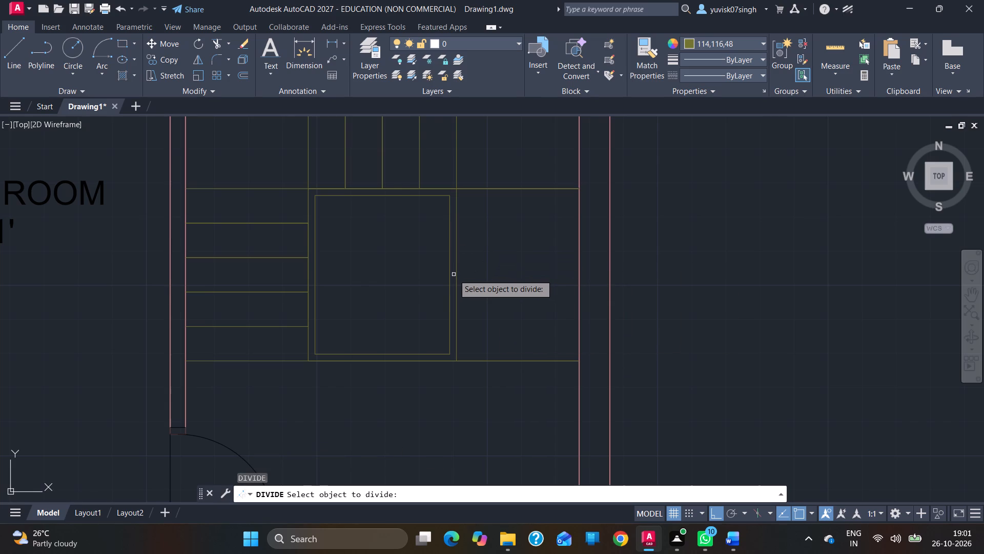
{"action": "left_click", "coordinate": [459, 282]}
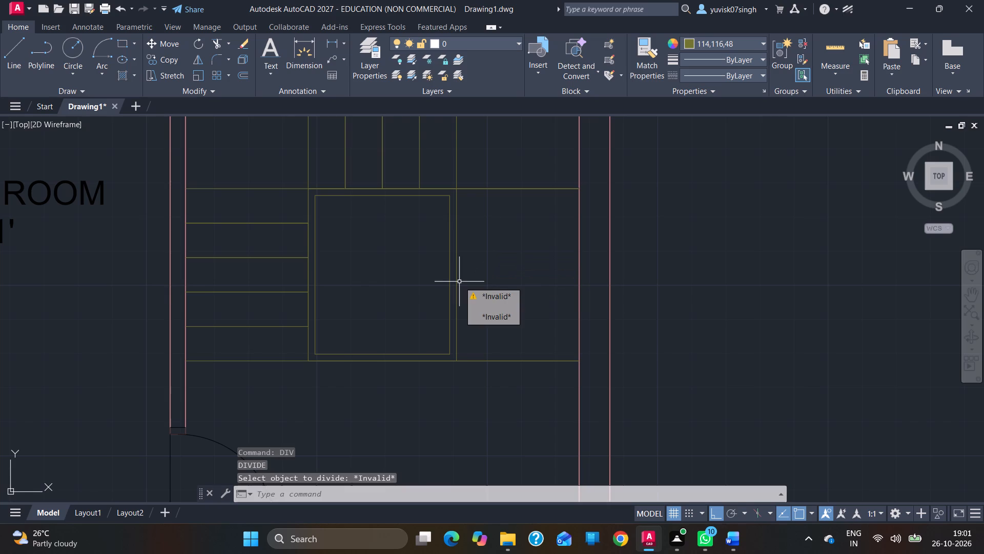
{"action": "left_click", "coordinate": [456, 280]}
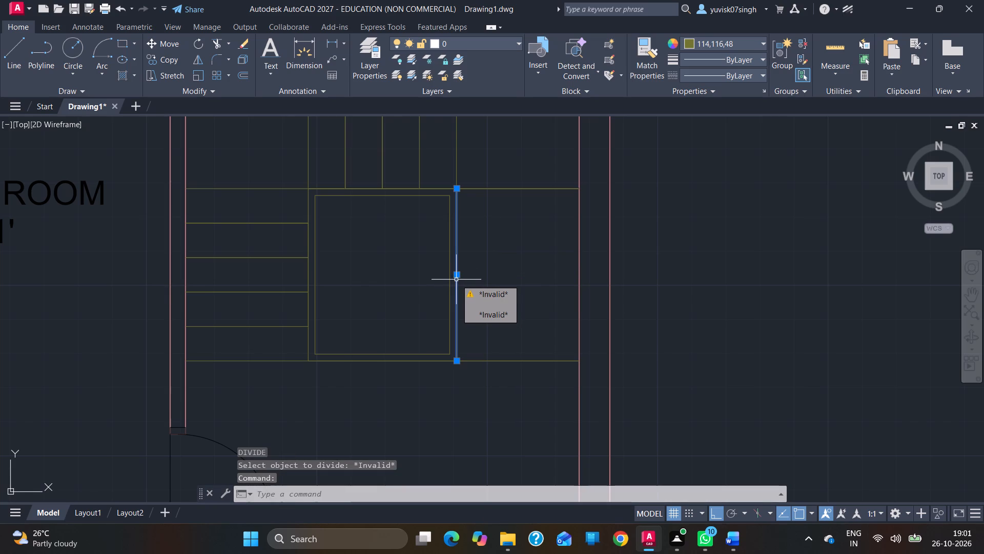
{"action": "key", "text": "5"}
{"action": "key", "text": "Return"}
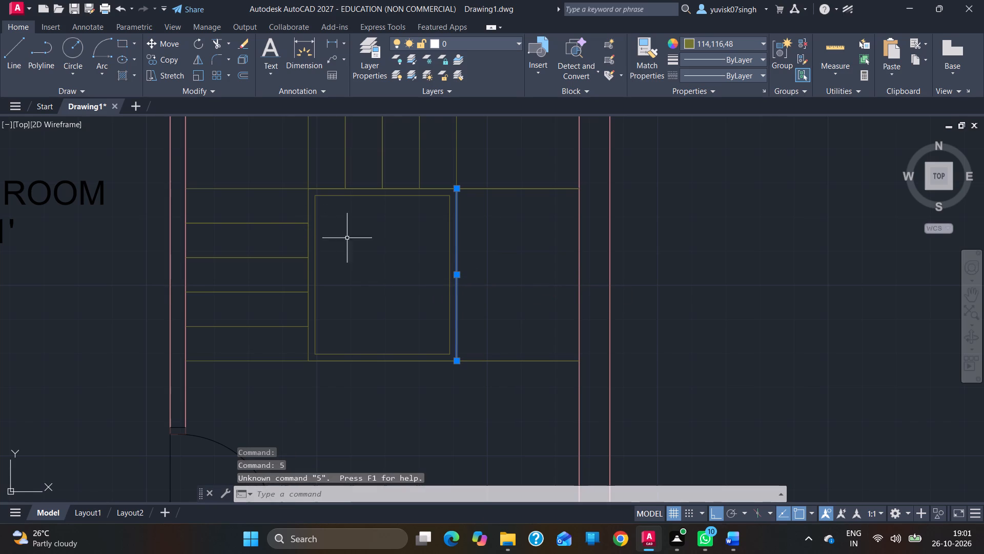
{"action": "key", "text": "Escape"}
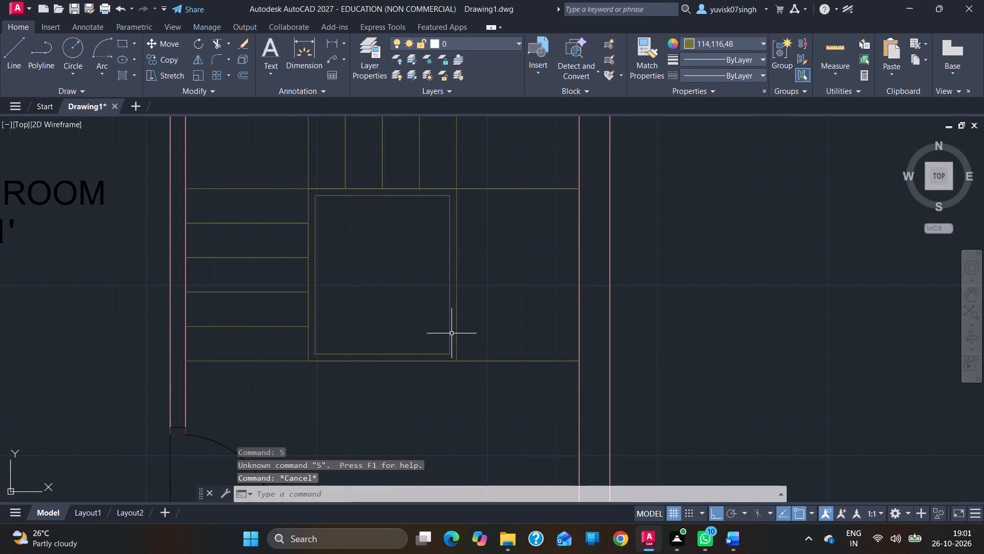
Divide the stairwell's outer right edge into 5 equal segments.
{"action": "key", "text": "d"}
{"action": "key", "text": "i"}
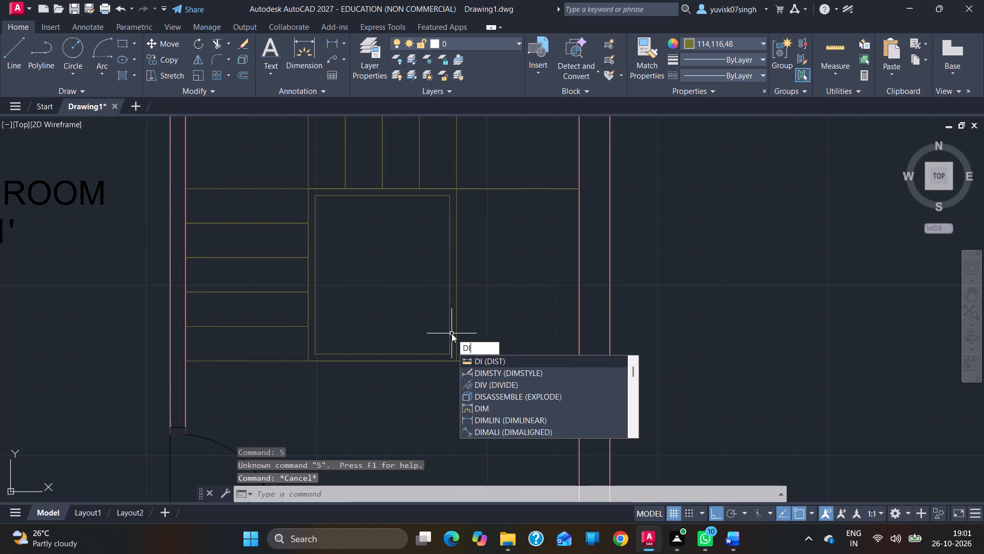
{"action": "key", "text": "v"}
{"action": "key", "text": "Return"}
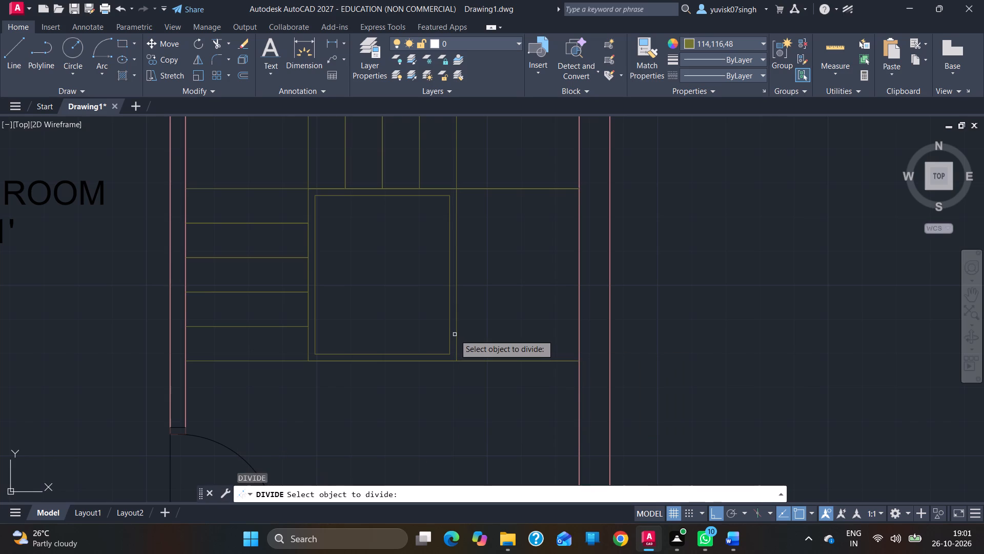
{"action": "left_click", "coordinate": [456, 339]}
{"action": "key", "text": "5"}
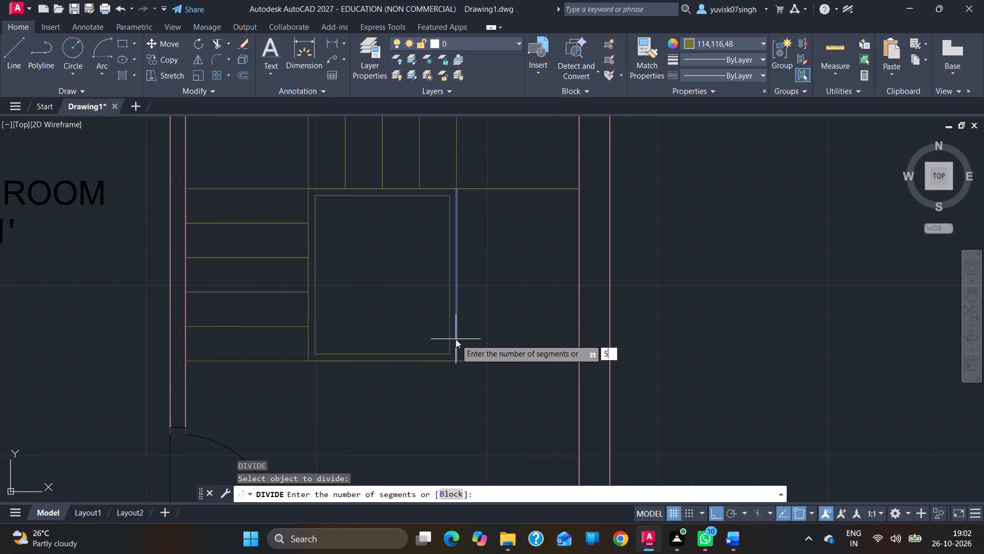
{"action": "key", "text": "Return"}
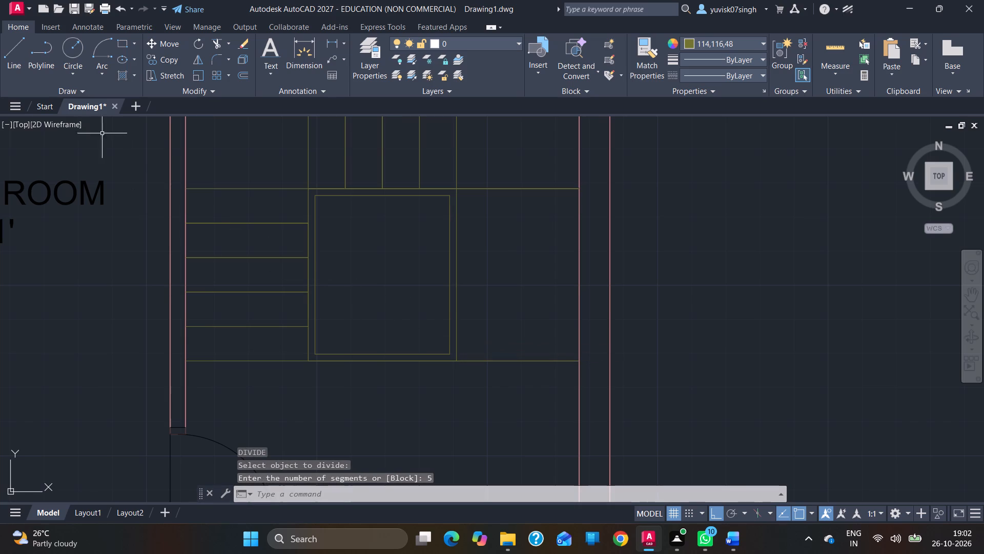
Draw four horizontal tread lines from the division points on the stairwell's outer right edge to the room's right wall.
{"action": "left_click", "coordinate": [25, 50]}
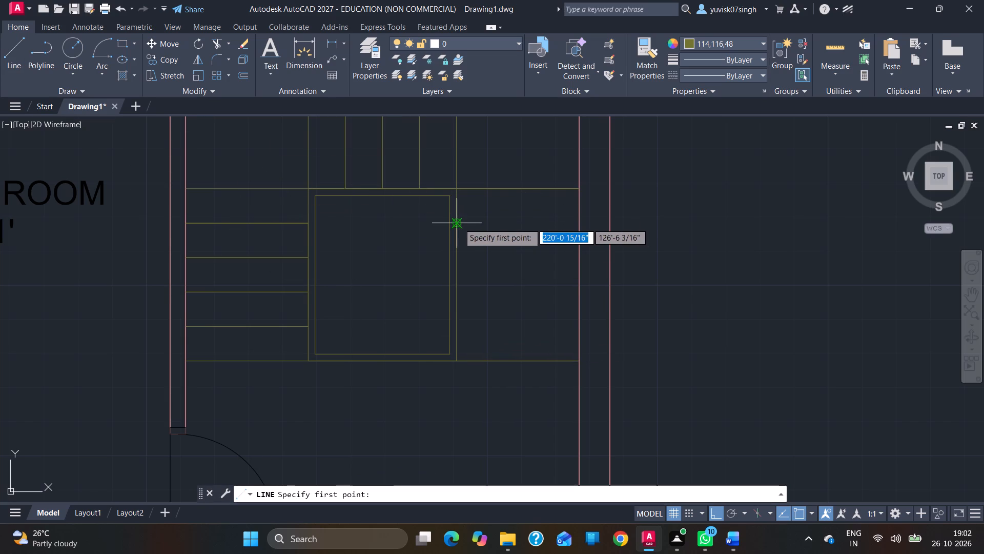
{"action": "left_click_drag", "start_coordinate": [459, 223], "coordinate": [583, 224]}
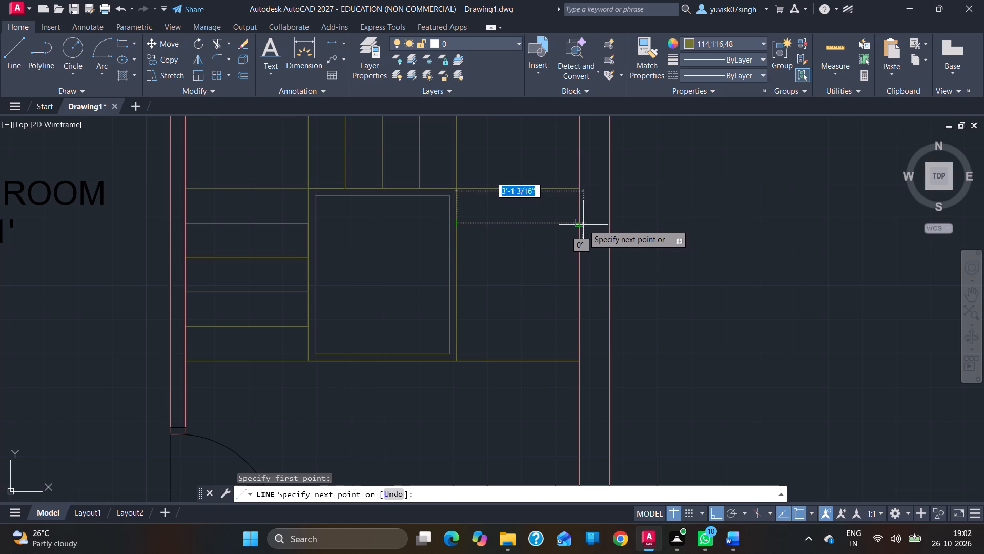
{"action": "left_click_drag", "start_coordinate": [583, 224], "coordinate": [581, 224]}
{"action": "left_click", "coordinate": [581, 224]}
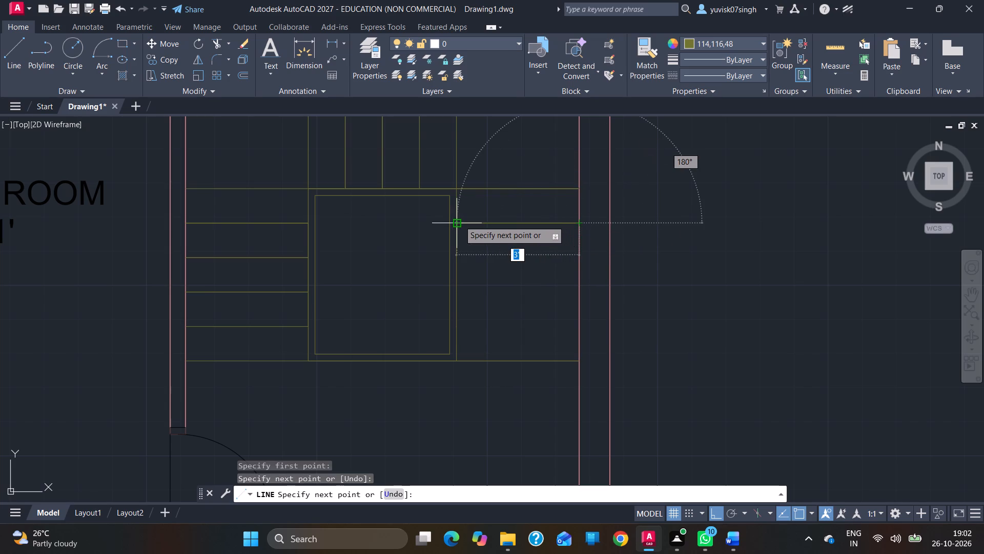
{"action": "left_click", "coordinate": [458, 221]}
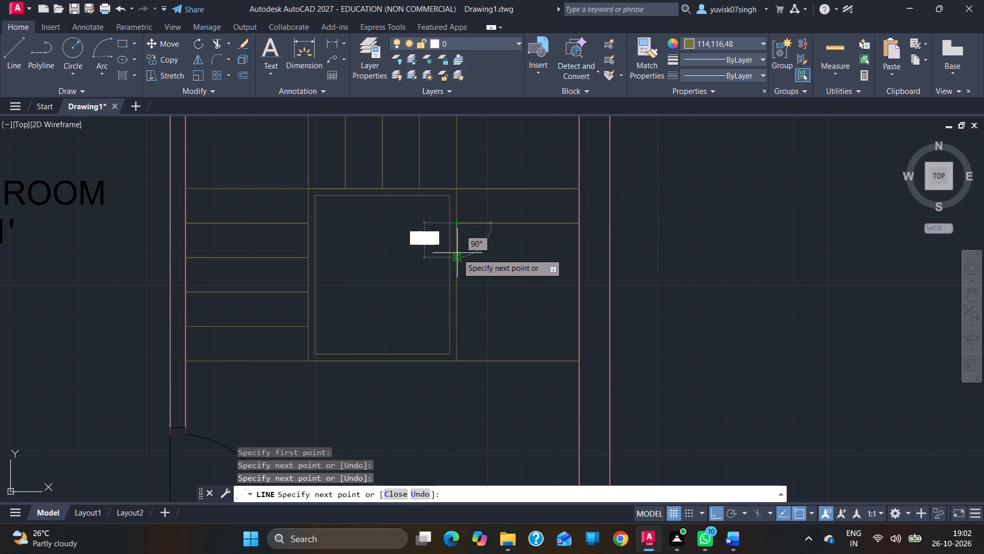
{"action": "left_click_drag", "start_coordinate": [457, 256], "coordinate": [582, 255]}
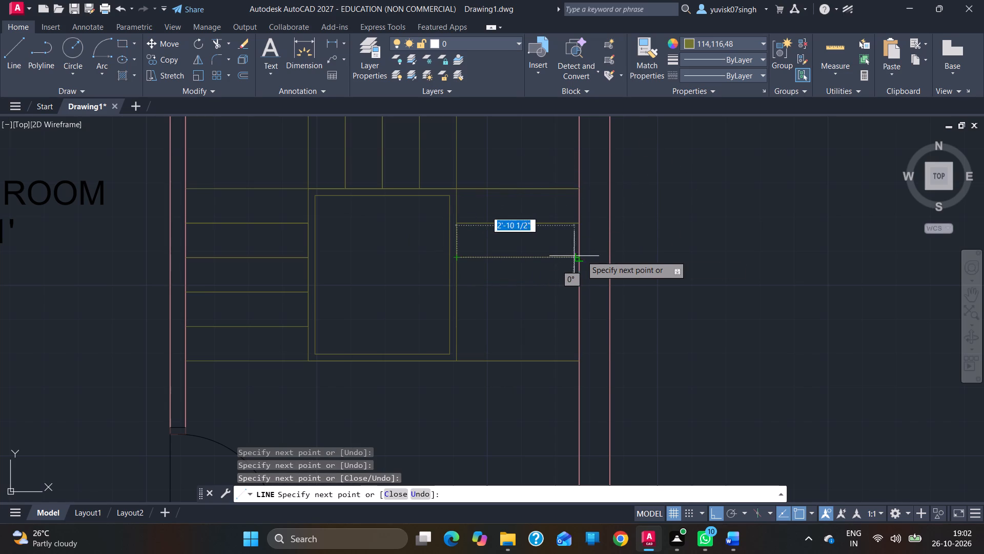
{"action": "left_click_drag", "start_coordinate": [582, 255], "coordinate": [584, 255]}
{"action": "left_click", "coordinate": [584, 255]}
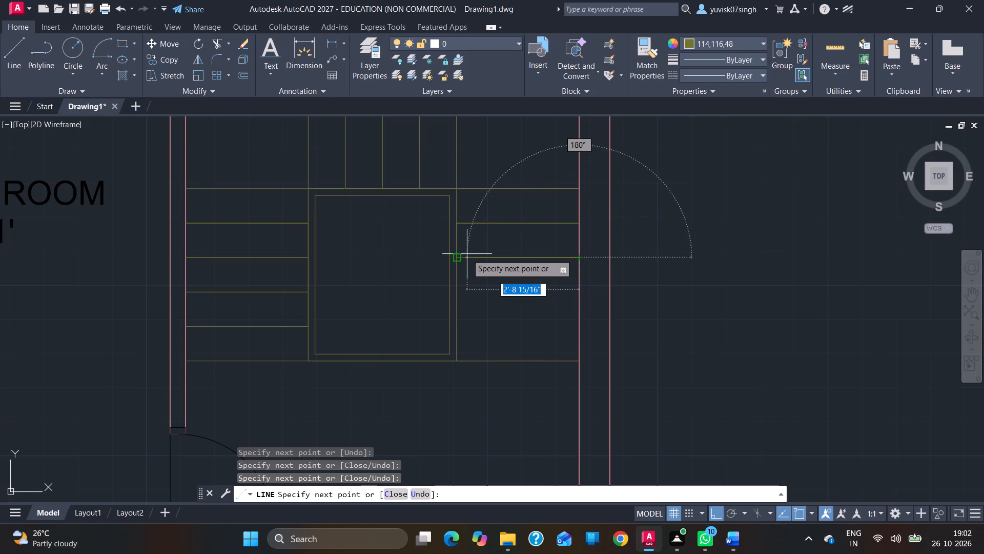
{"action": "left_click", "coordinate": [458, 255]}
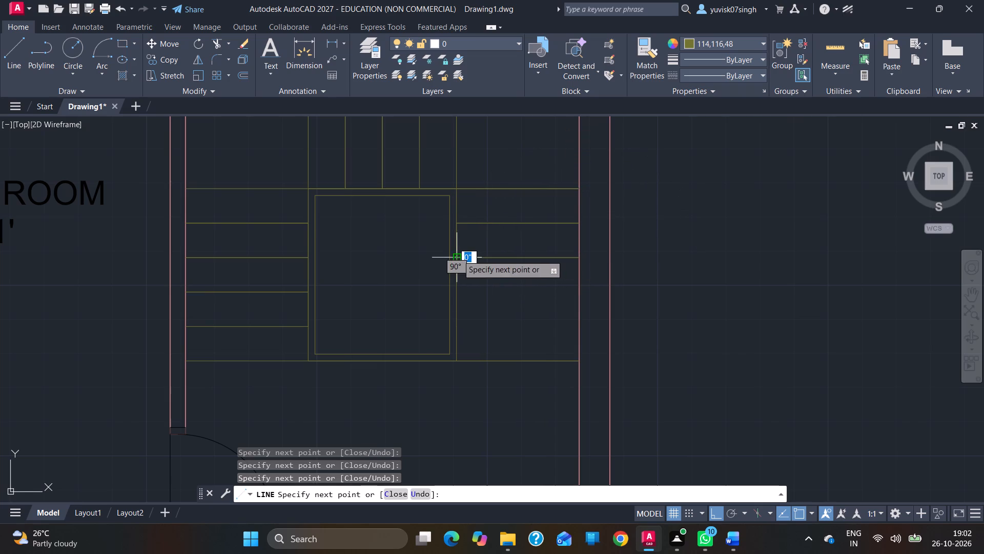
{"action": "left_click", "coordinate": [458, 294]}
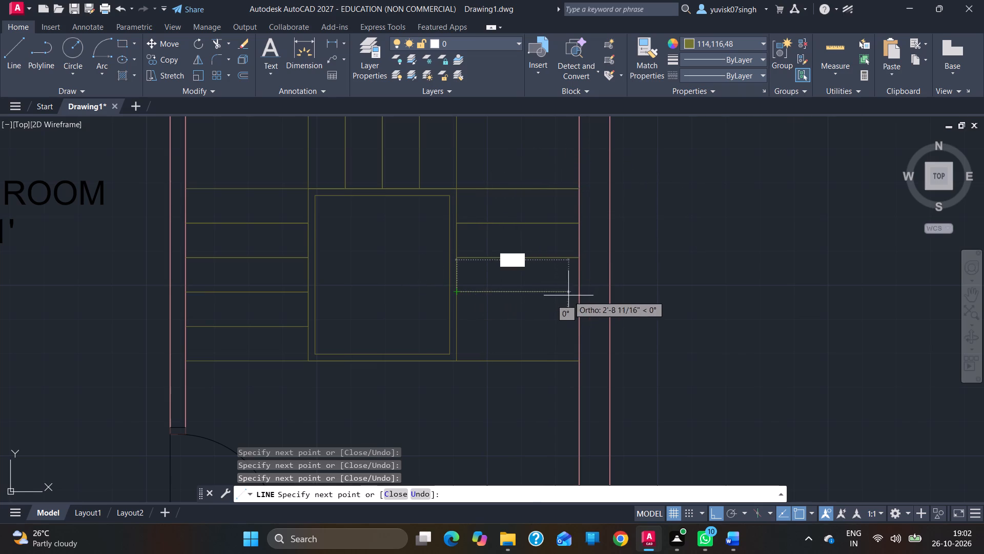
{"action": "left_click", "coordinate": [577, 291]}
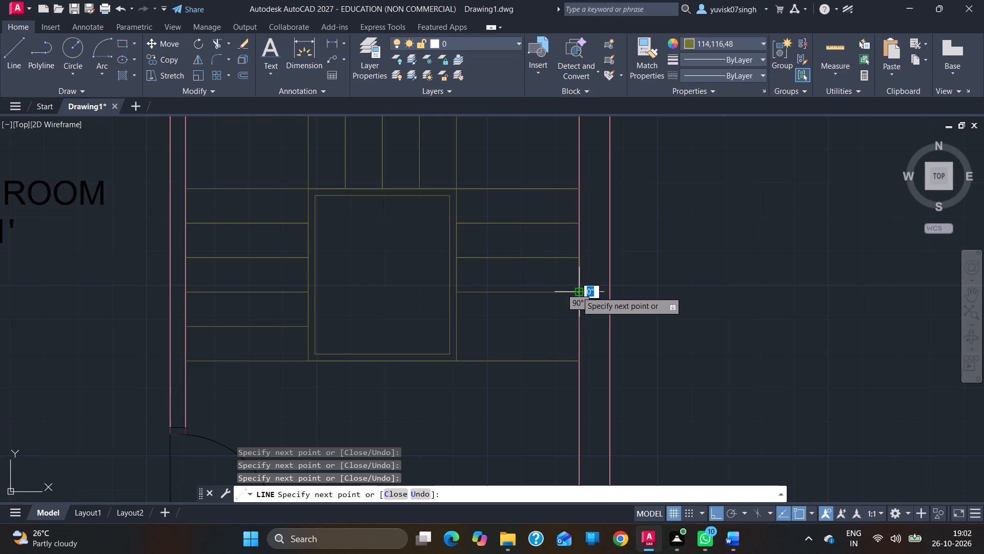
{"action": "left_click", "coordinate": [458, 290]}
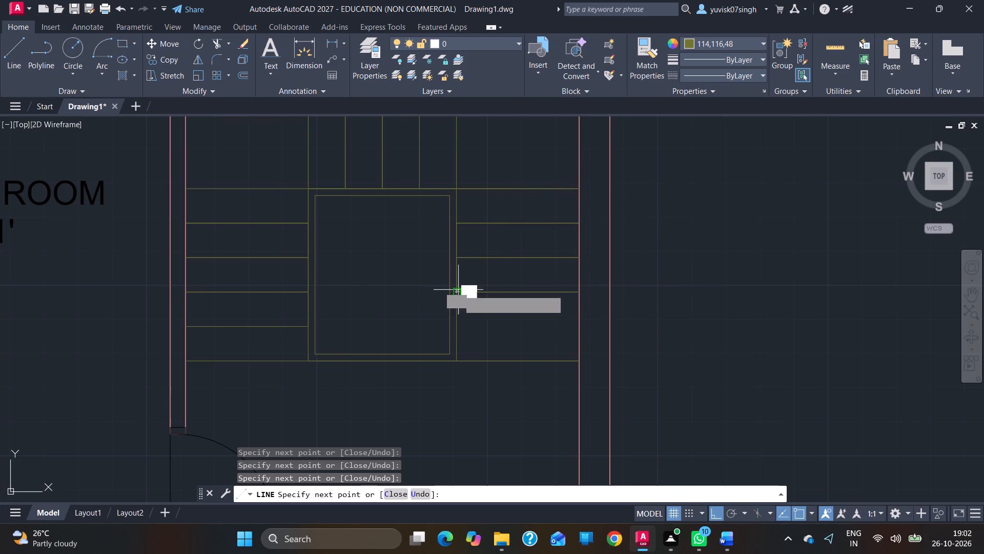
{"action": "left_click_drag", "start_coordinate": [458, 328], "coordinate": [563, 330]}
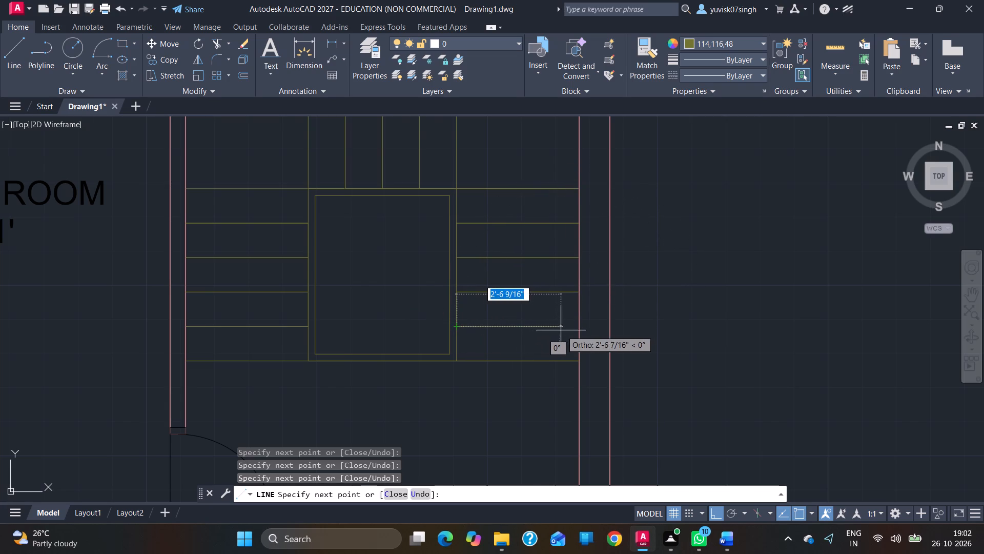
{"action": "left_click_drag", "start_coordinate": [563, 330], "coordinate": [580, 325]}
{"action": "left_click", "coordinate": [580, 325]}
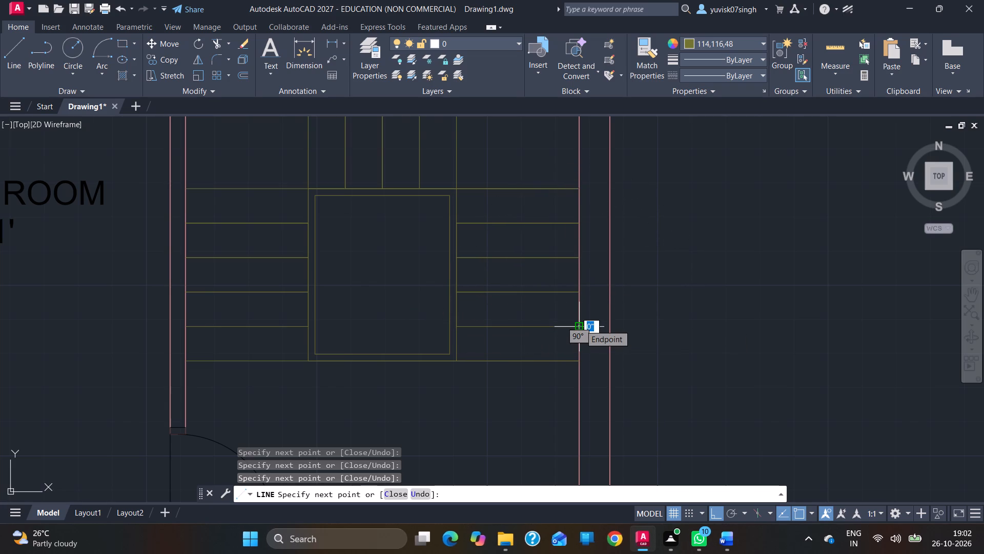
{"action": "key", "text": "Escape"}
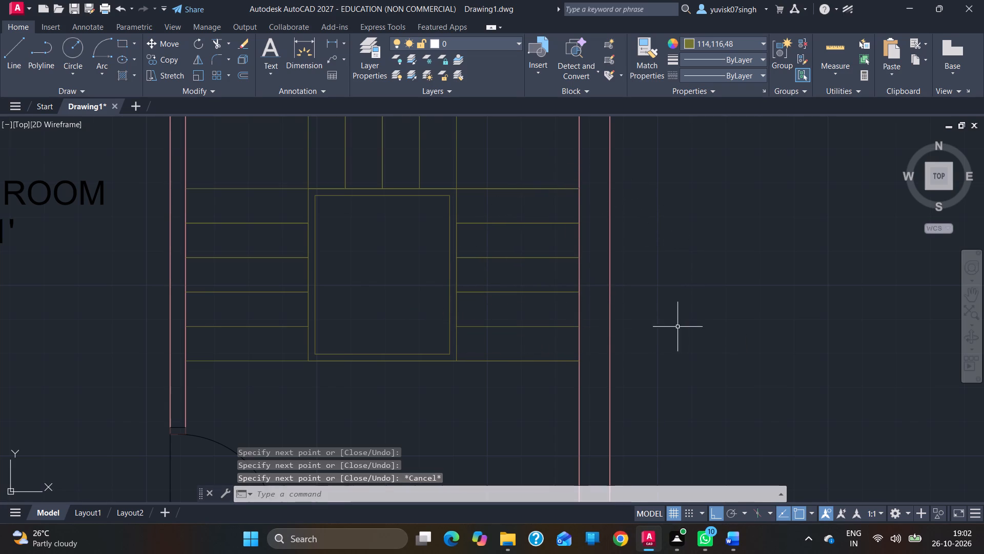
Save the drawing as H25 in the Documents folder, in AutoCAD 2018 Drawing format.
{"action": "scroll", "coordinate": [690, 327], "scroll_direction": "down", "scroll_amount": 2, "text": "ctrl"}
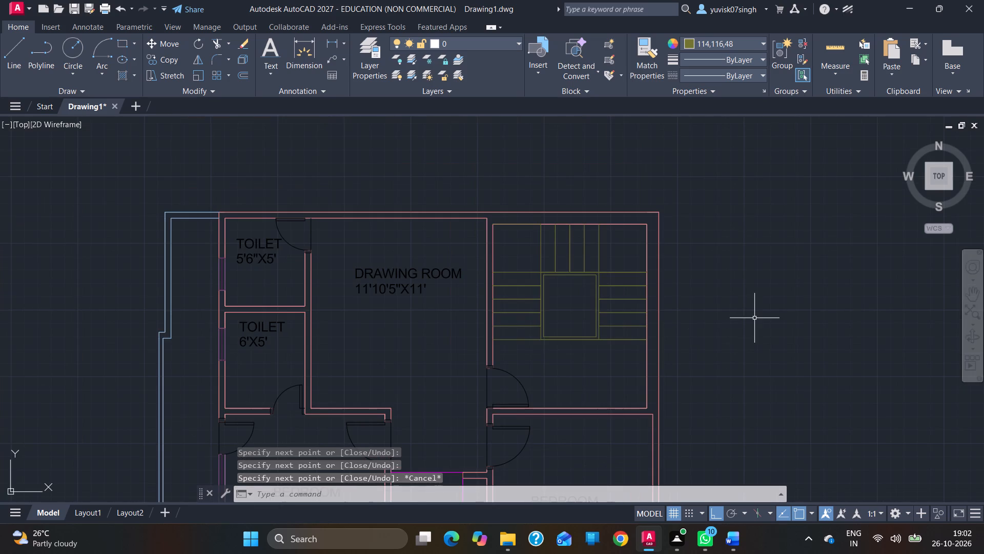
{"action": "scroll", "coordinate": [754, 318], "scroll_direction": "down", "scroll_amount": 3, "text": "ctrl"}
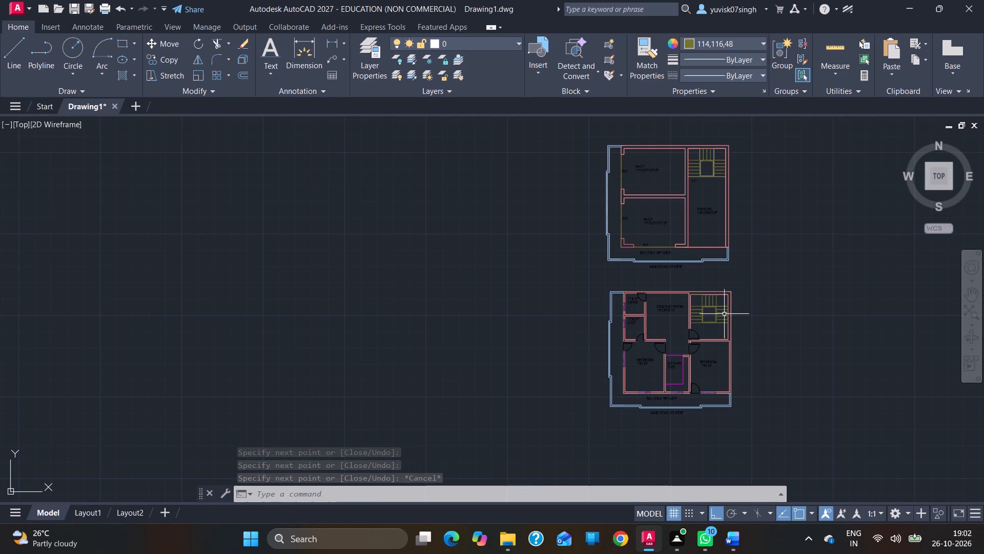
{"action": "key", "text": "ctrl+s"}
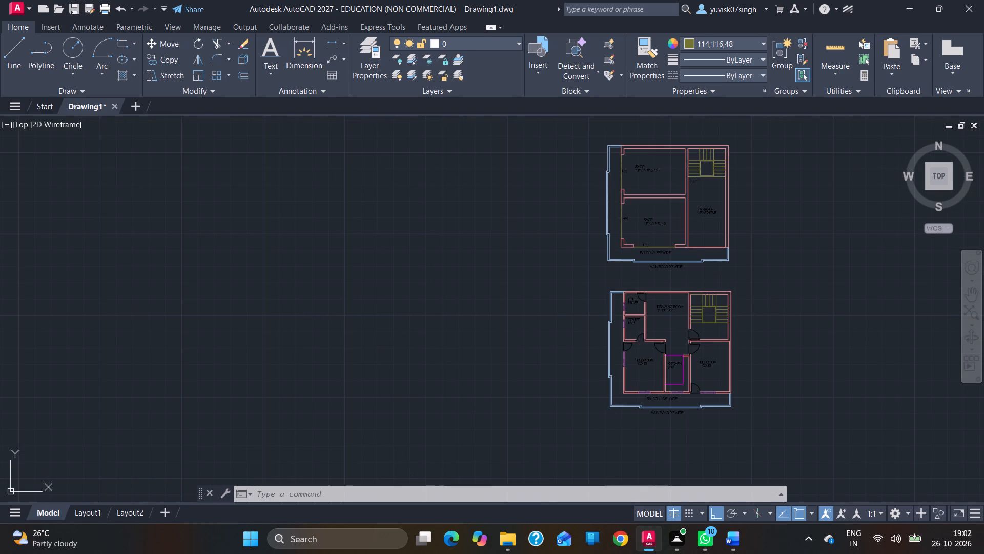
{"action": "key", "text": "BackSpace"}
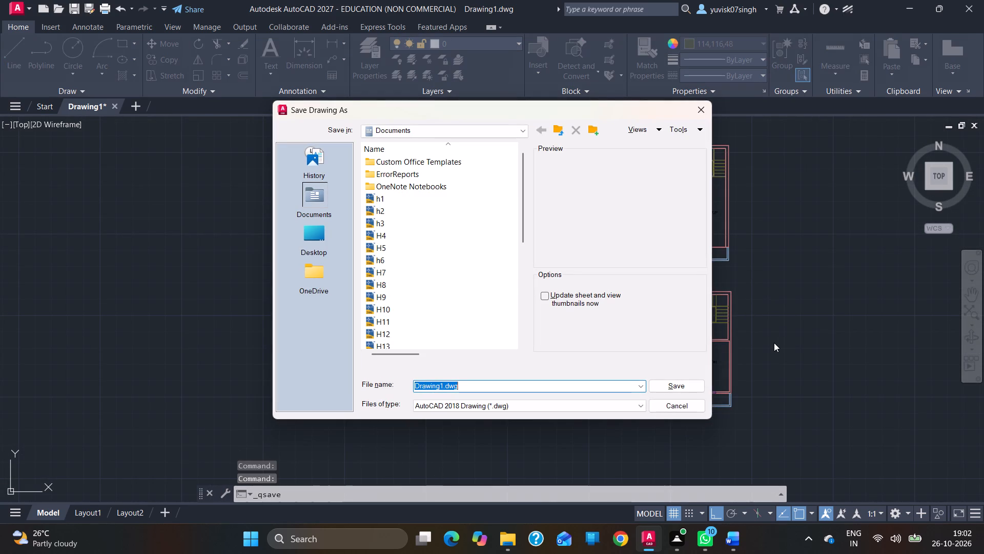
{"action": "type", "text": "H25"}
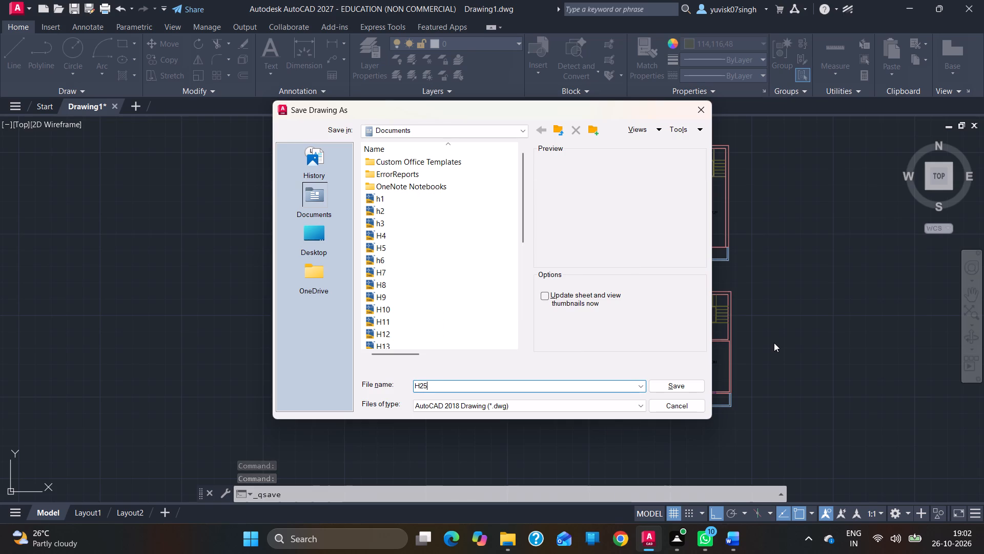
{"action": "key", "text": "BackSpace"}
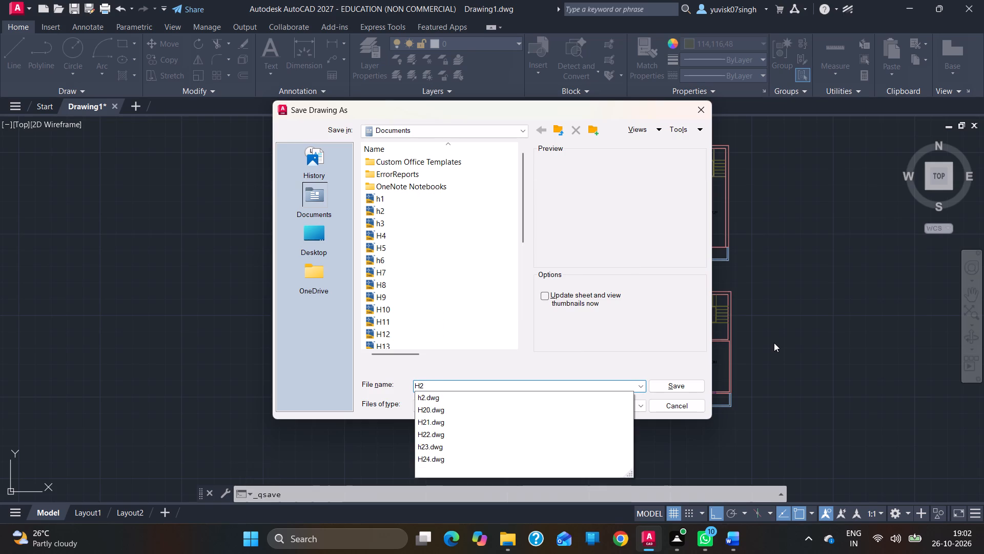
{"action": "key", "text": "5"}
{"action": "left_click", "coordinate": [696, 383]}
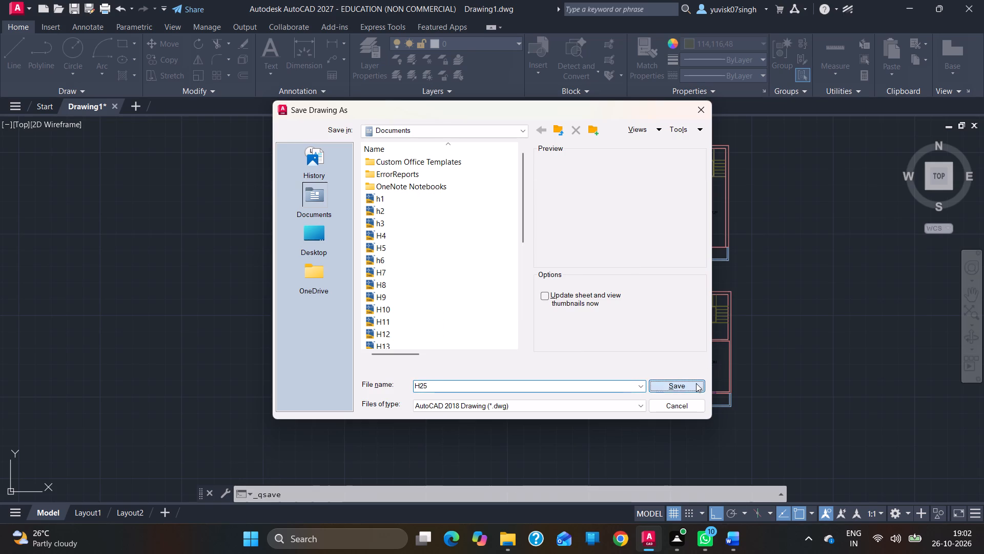